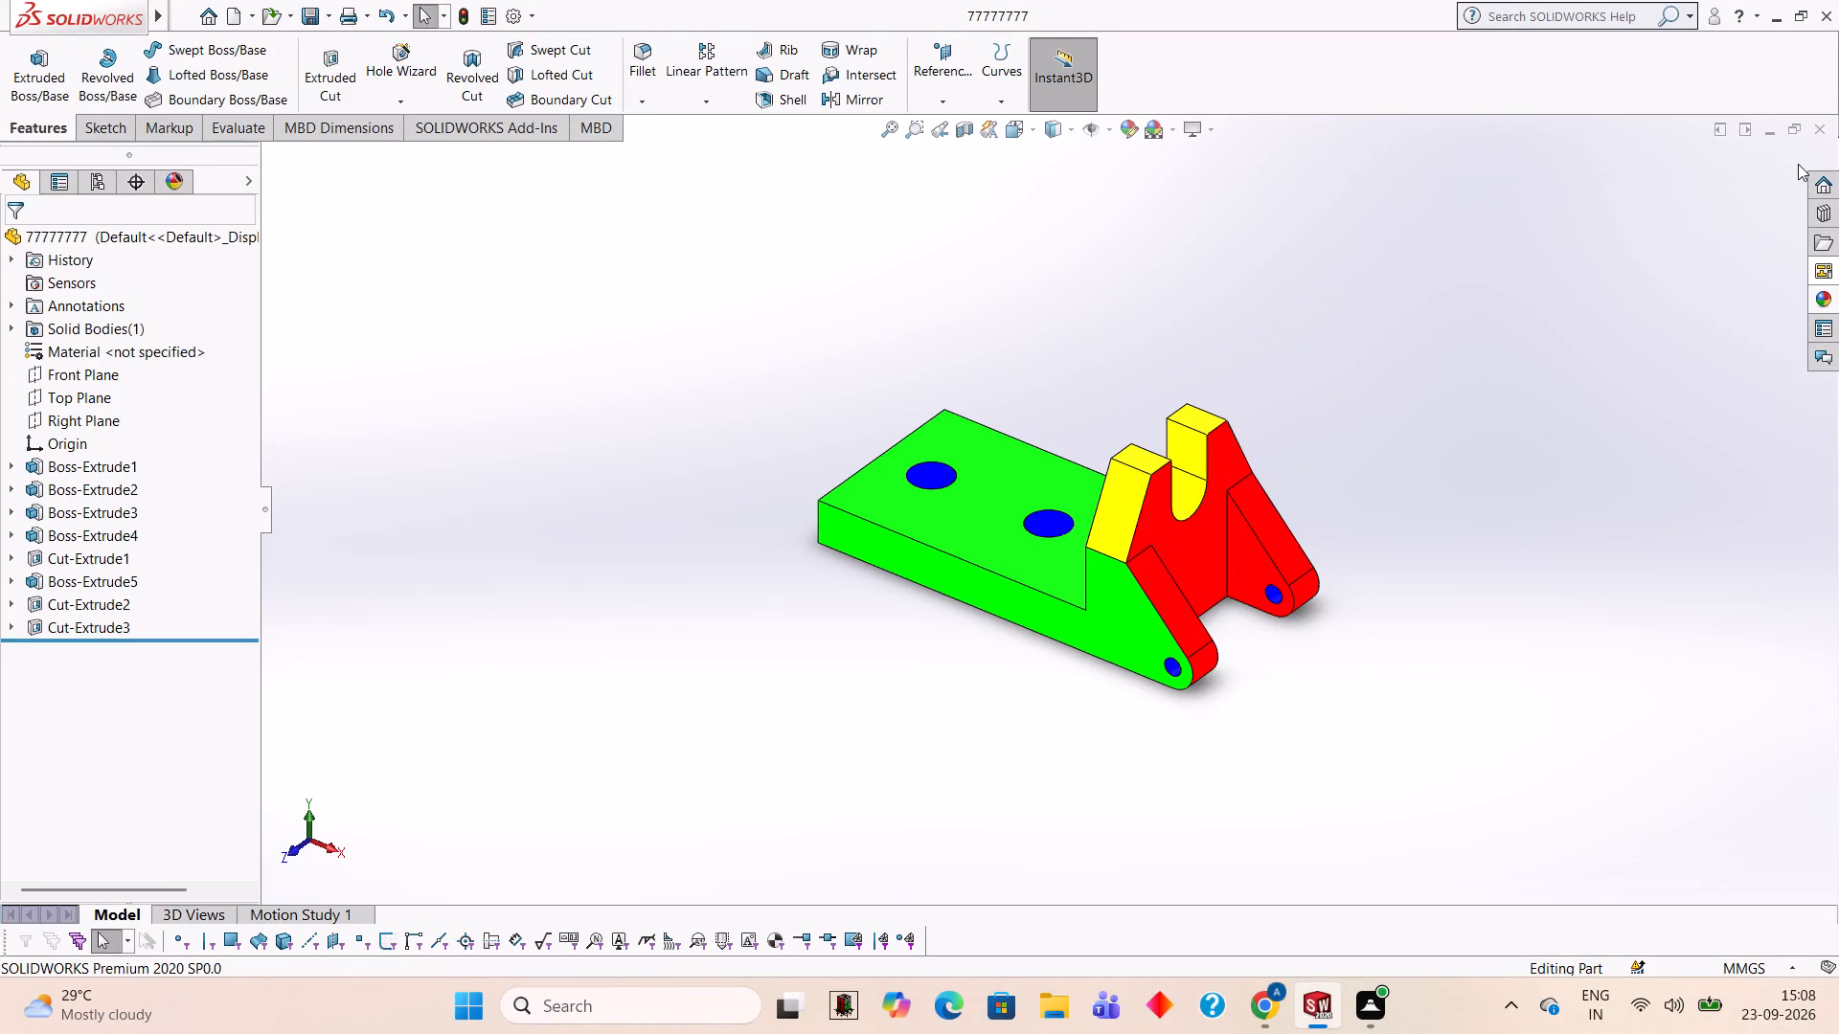
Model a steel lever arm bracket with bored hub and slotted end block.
Close the open part and create a new part document.
left_click(1823, 138)
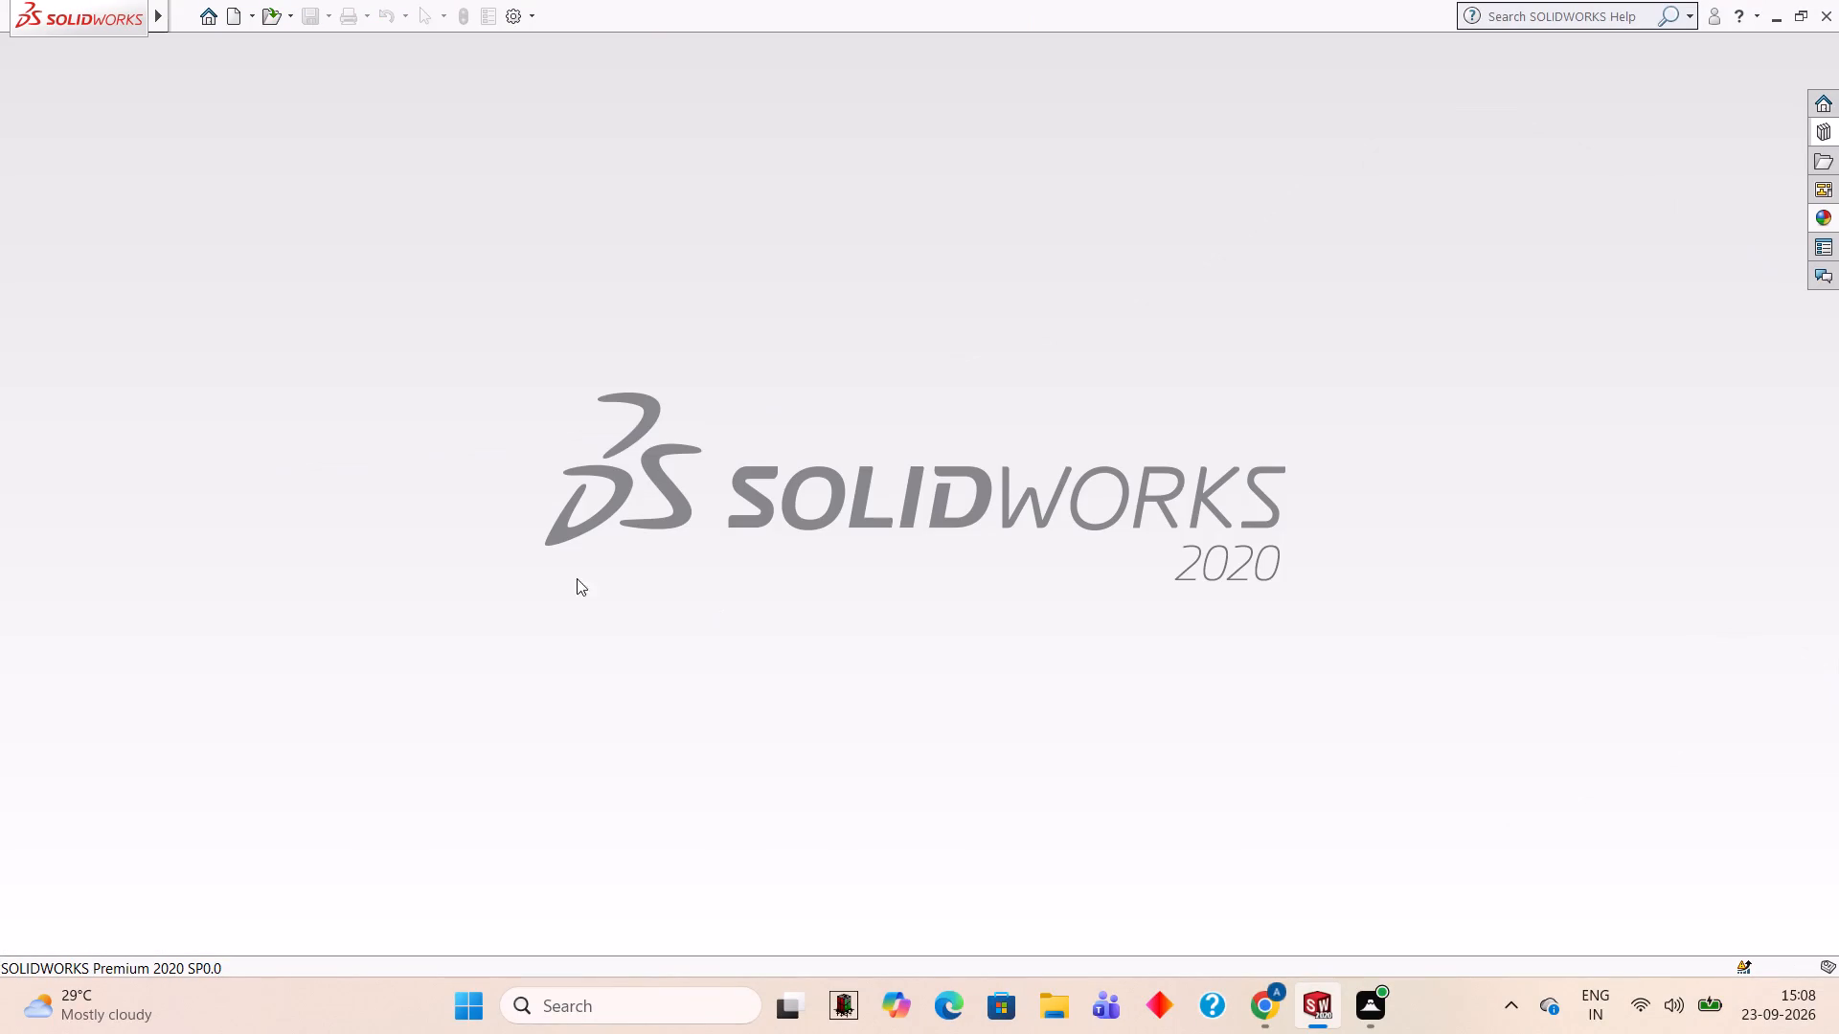
left_click(220, 16)
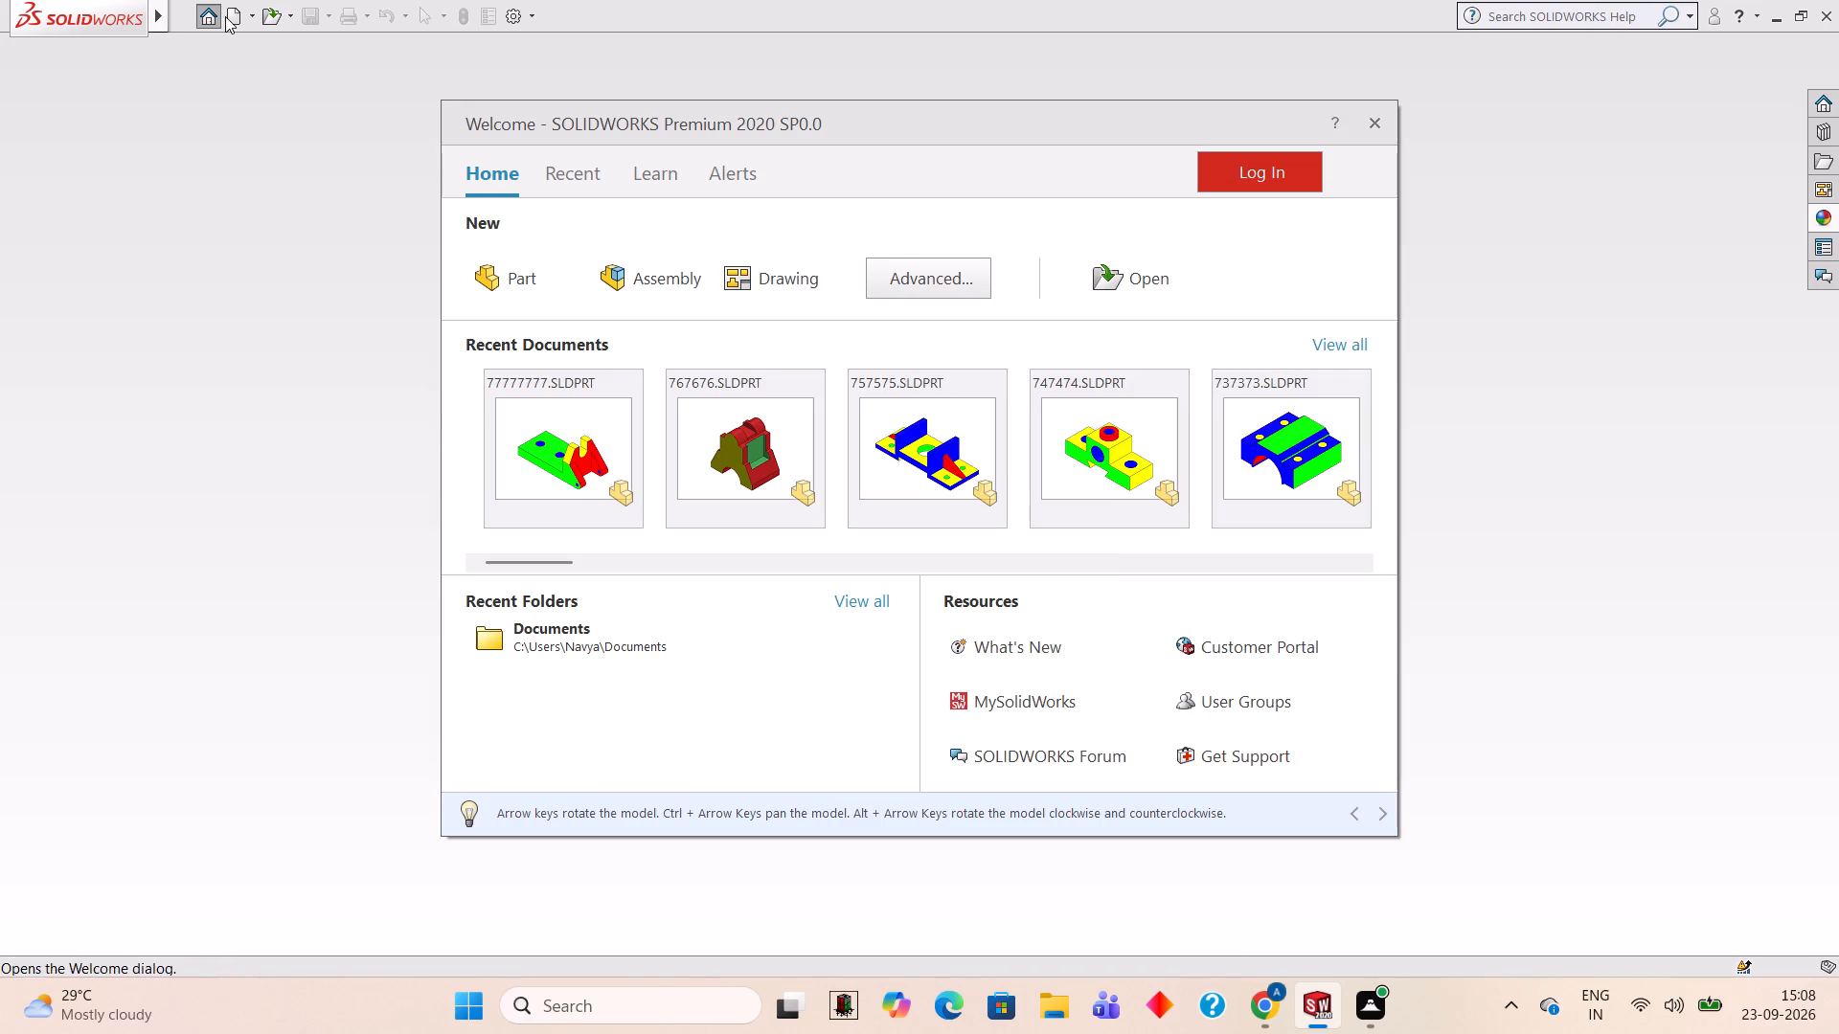
left_click(225, 16)
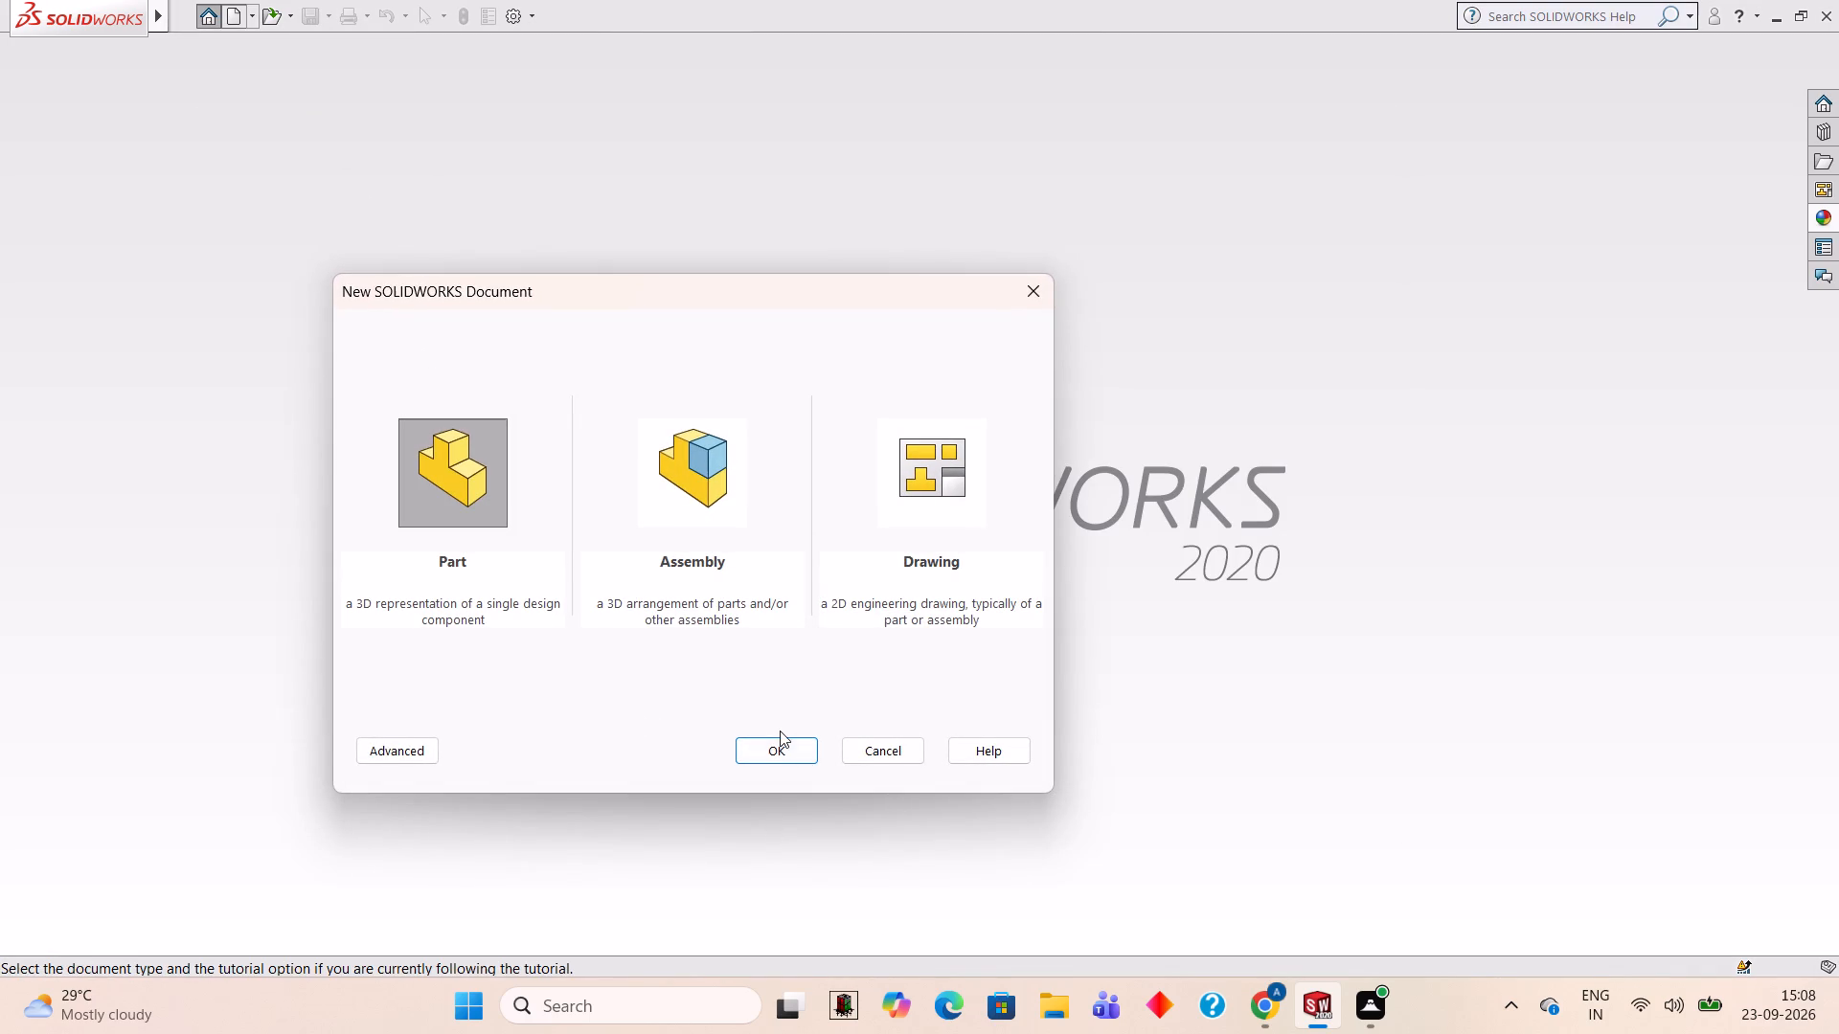
left_click(780, 737)
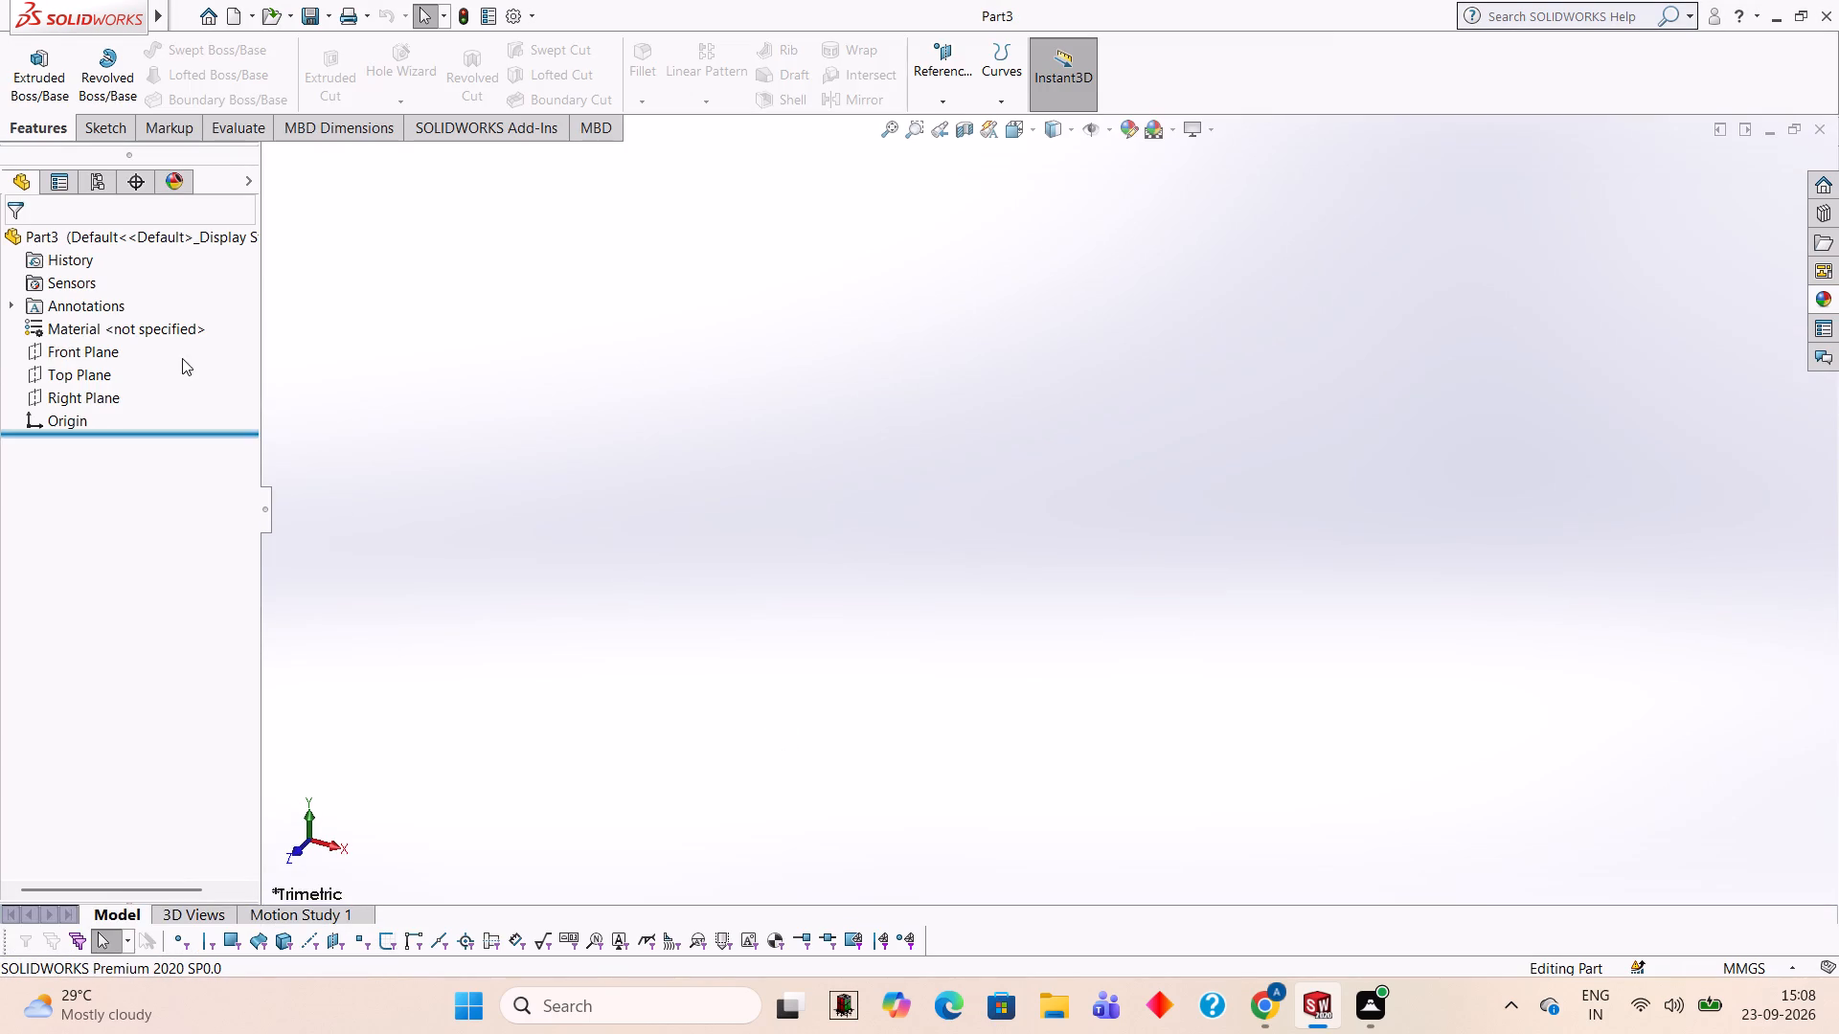
On the Front Plane, sketch connected lines from the origin: 10 mm right, 15 mm up, 25 mm right, and 15 mm down.
left_click(87, 353)
left_click(114, 331)
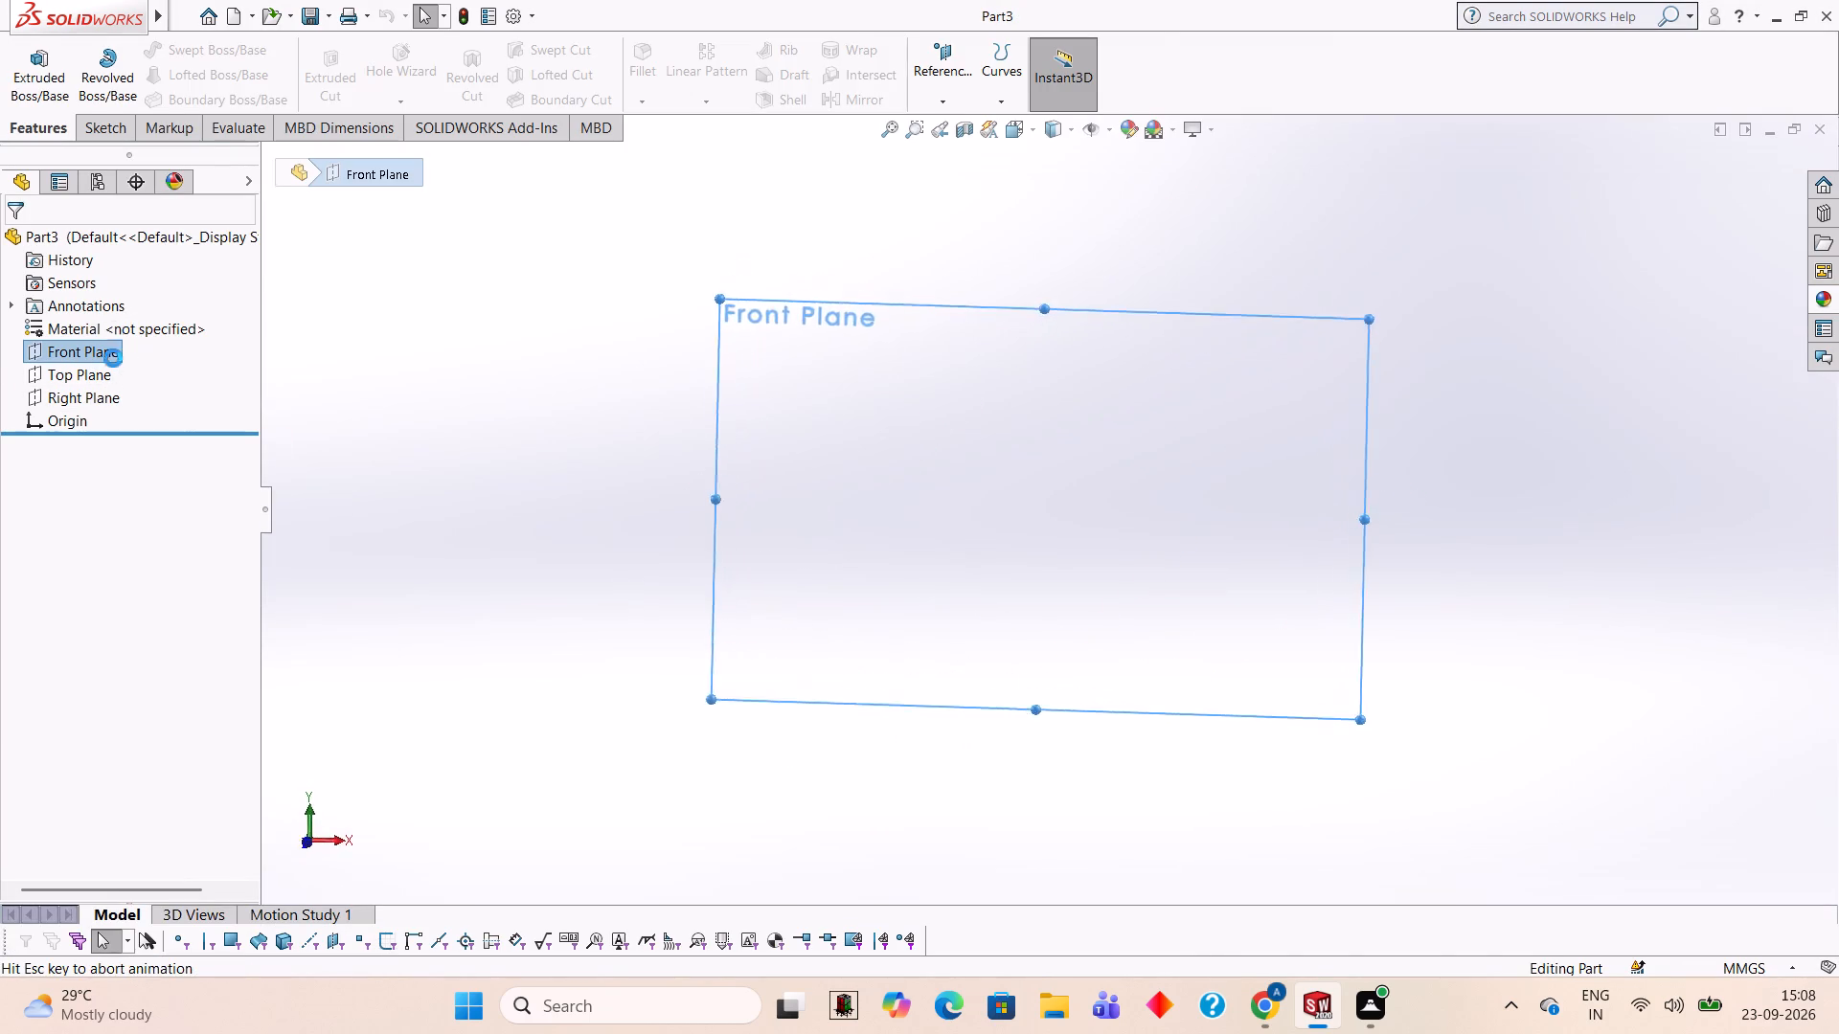
left_click(790, 467)
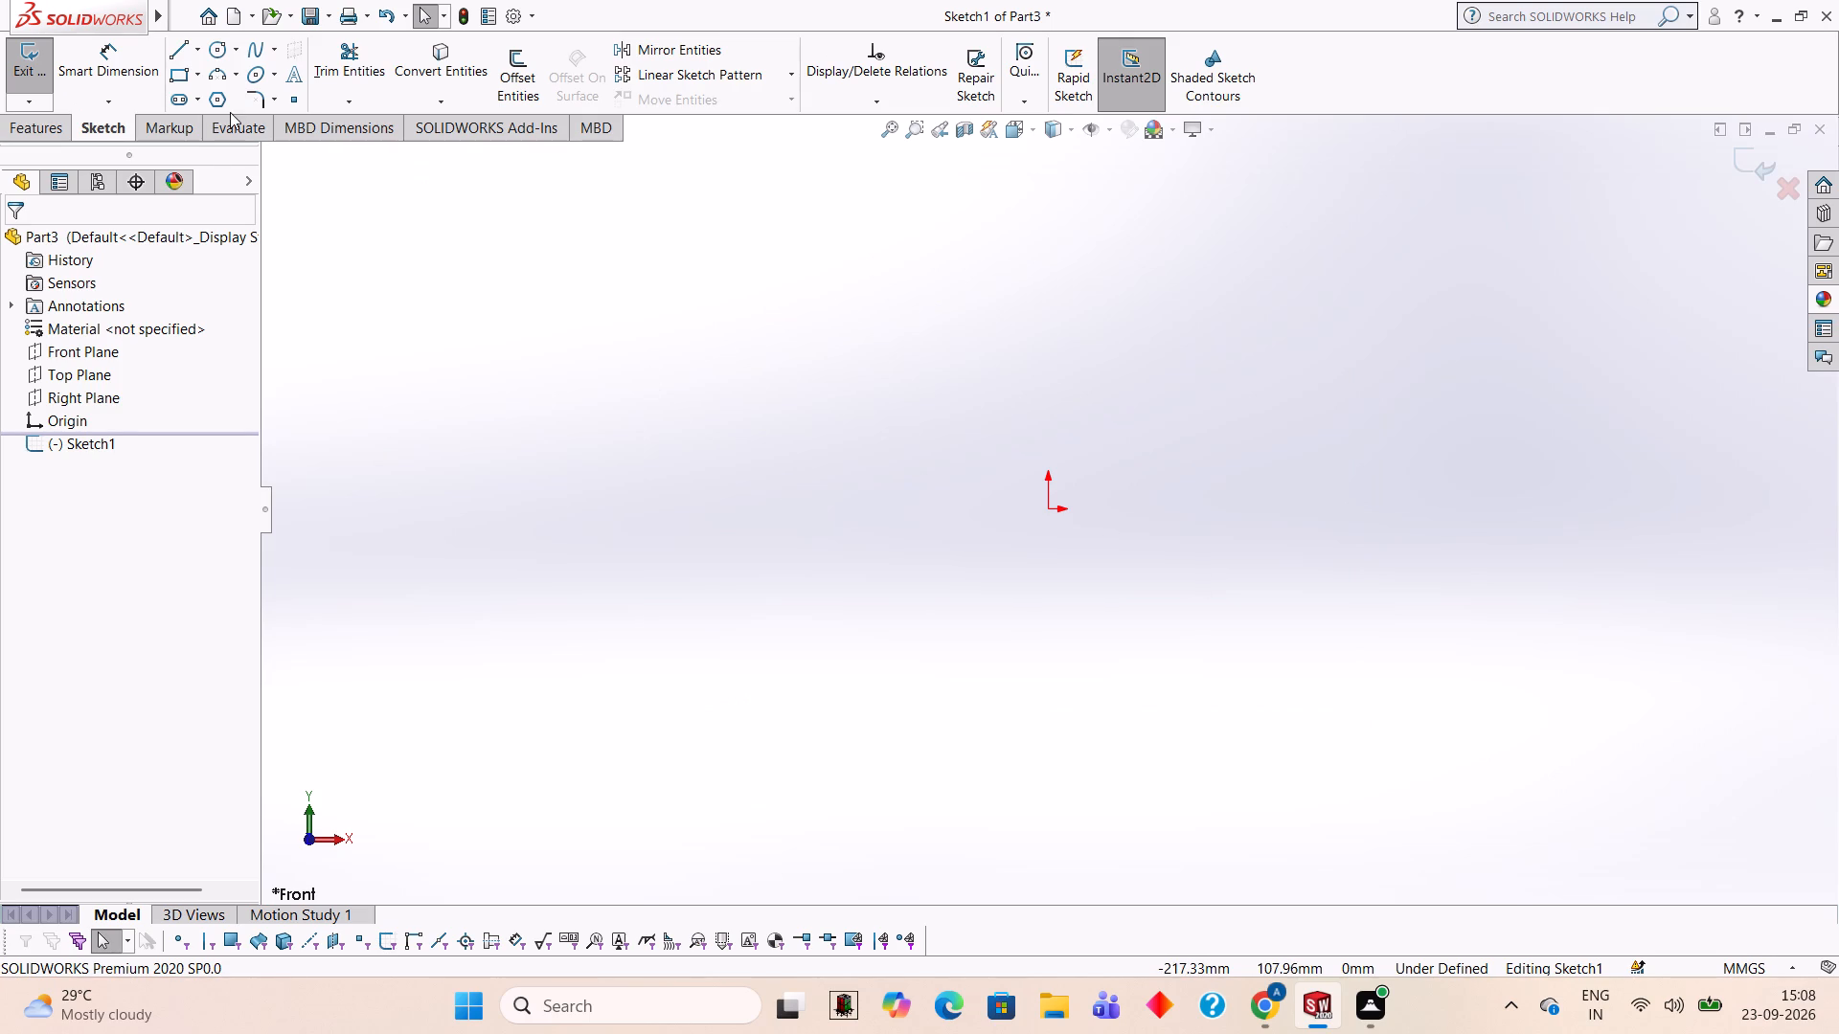
left_click(174, 52)
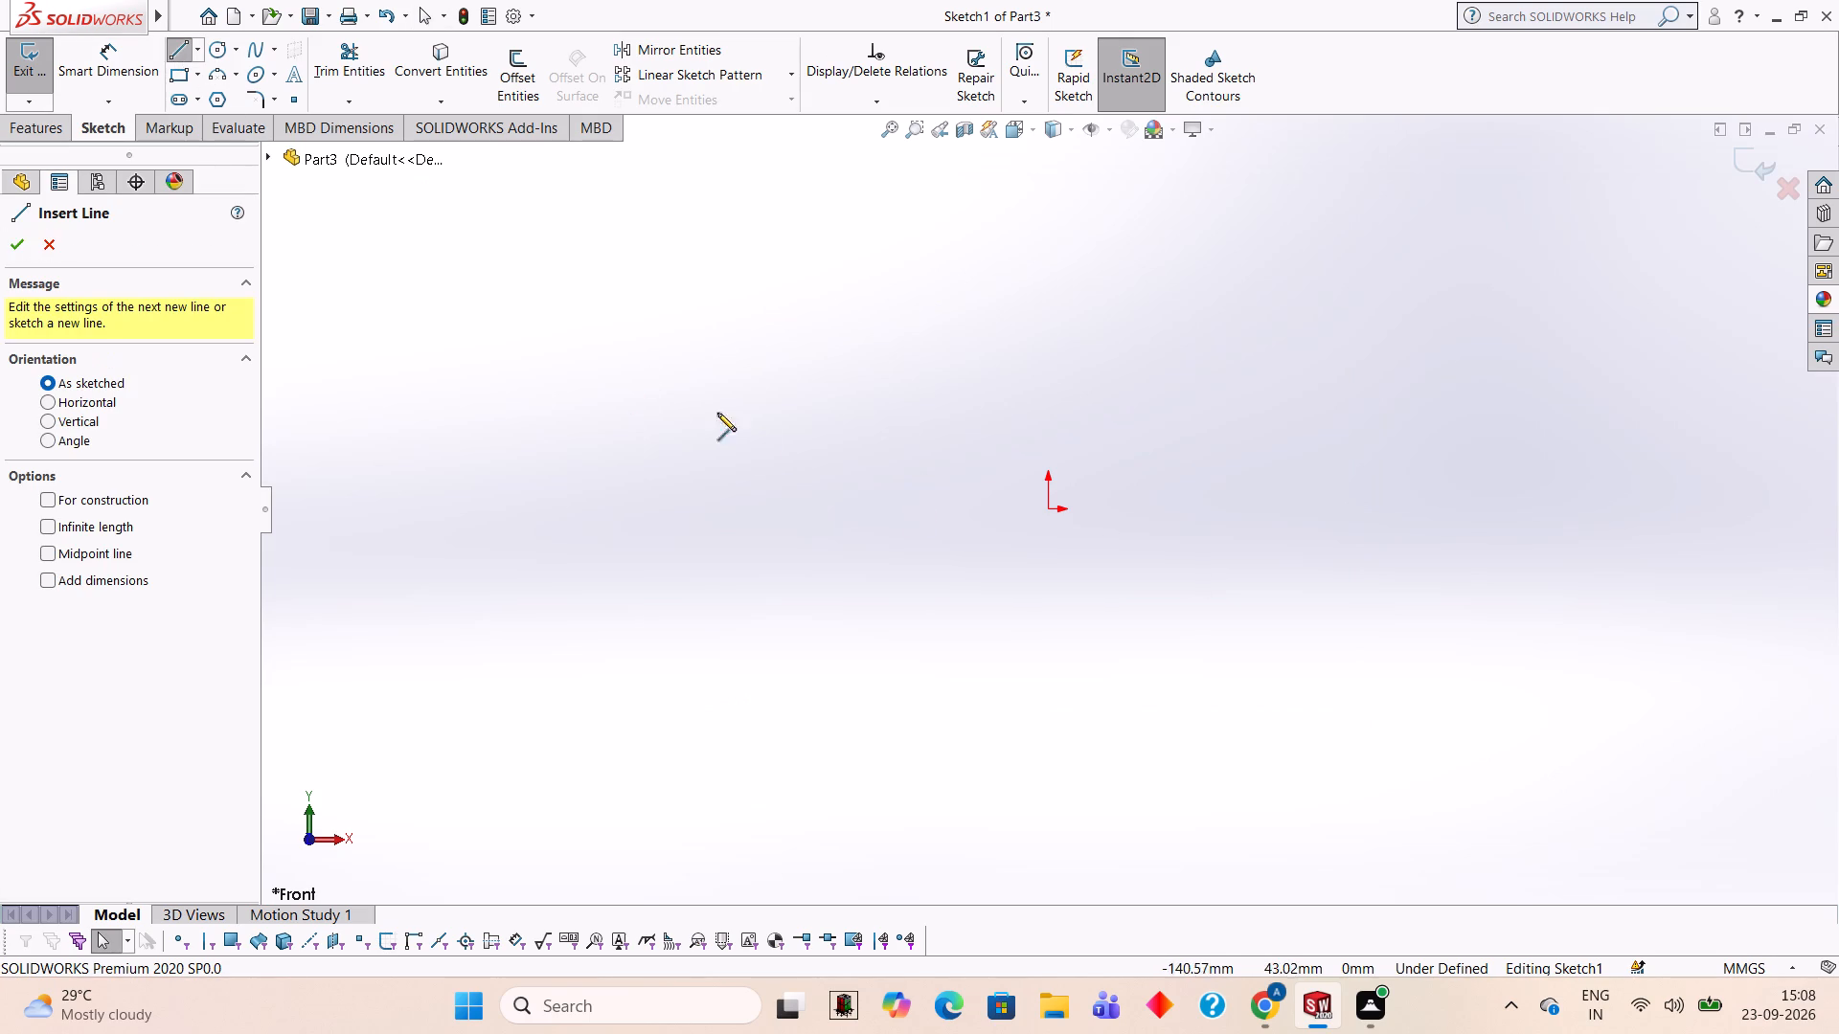
left_click(1047, 505)
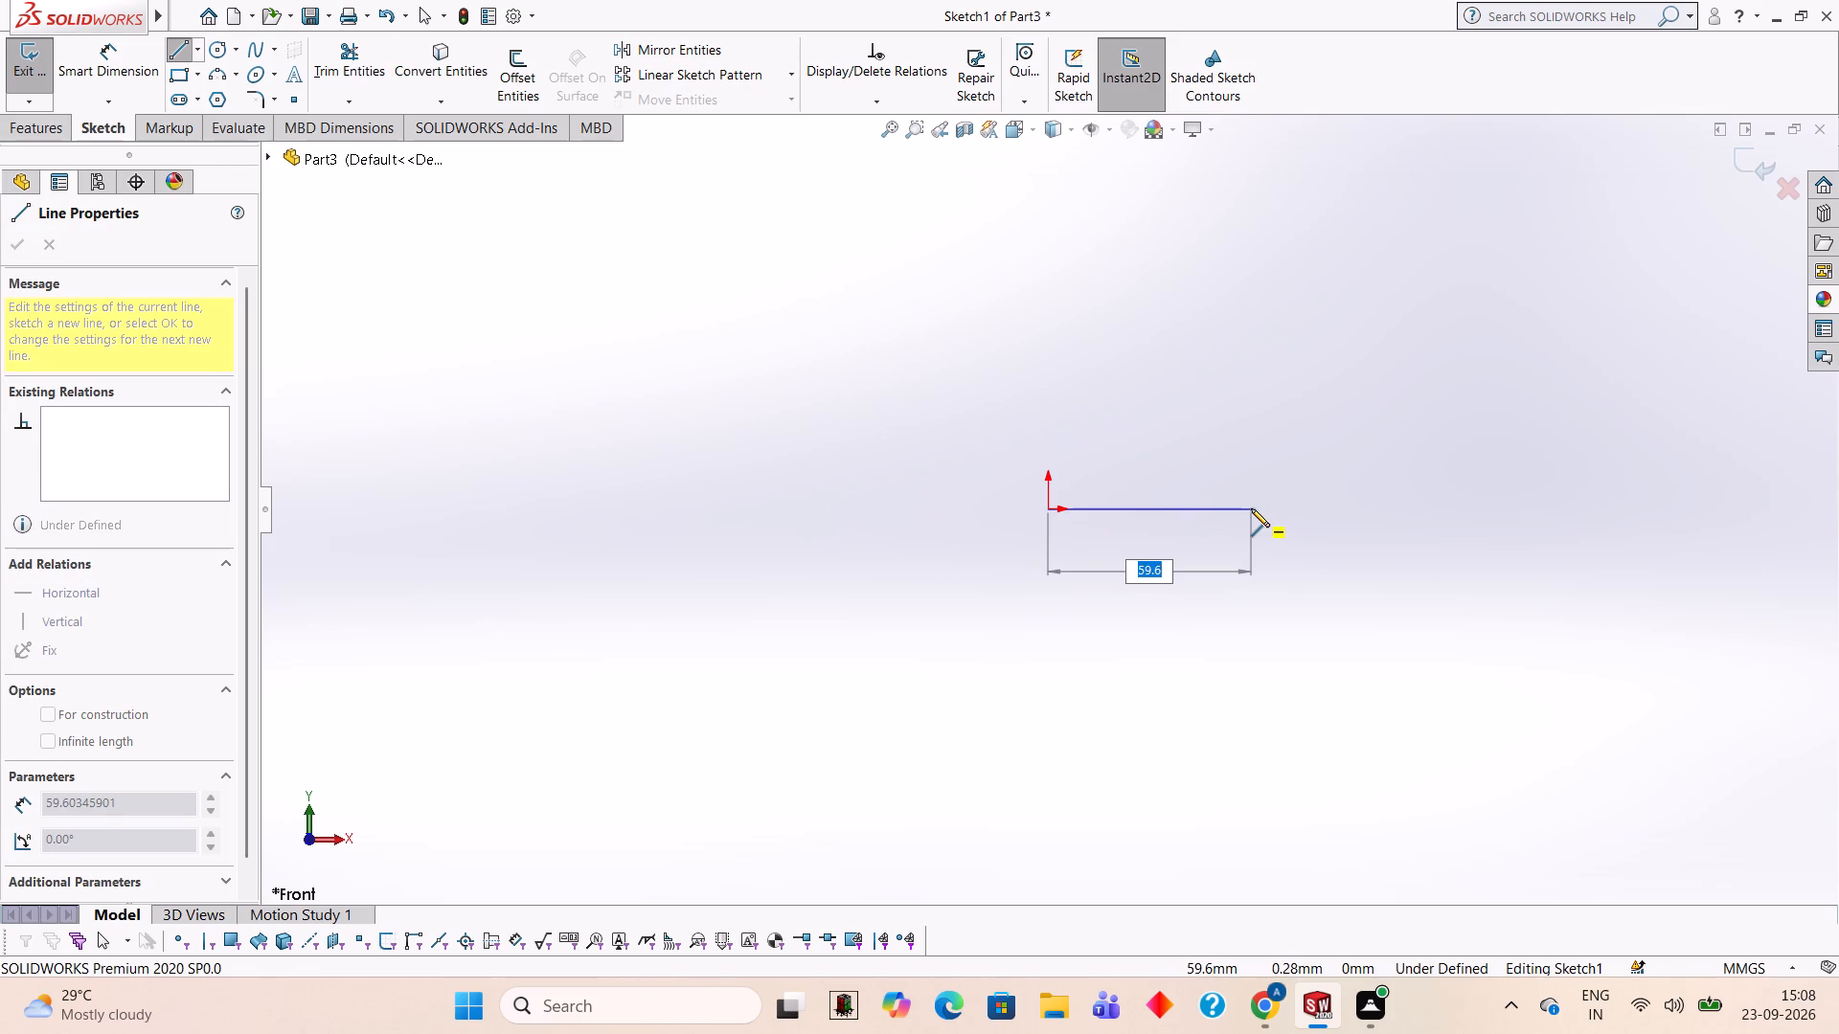
type("10")
key("Return")
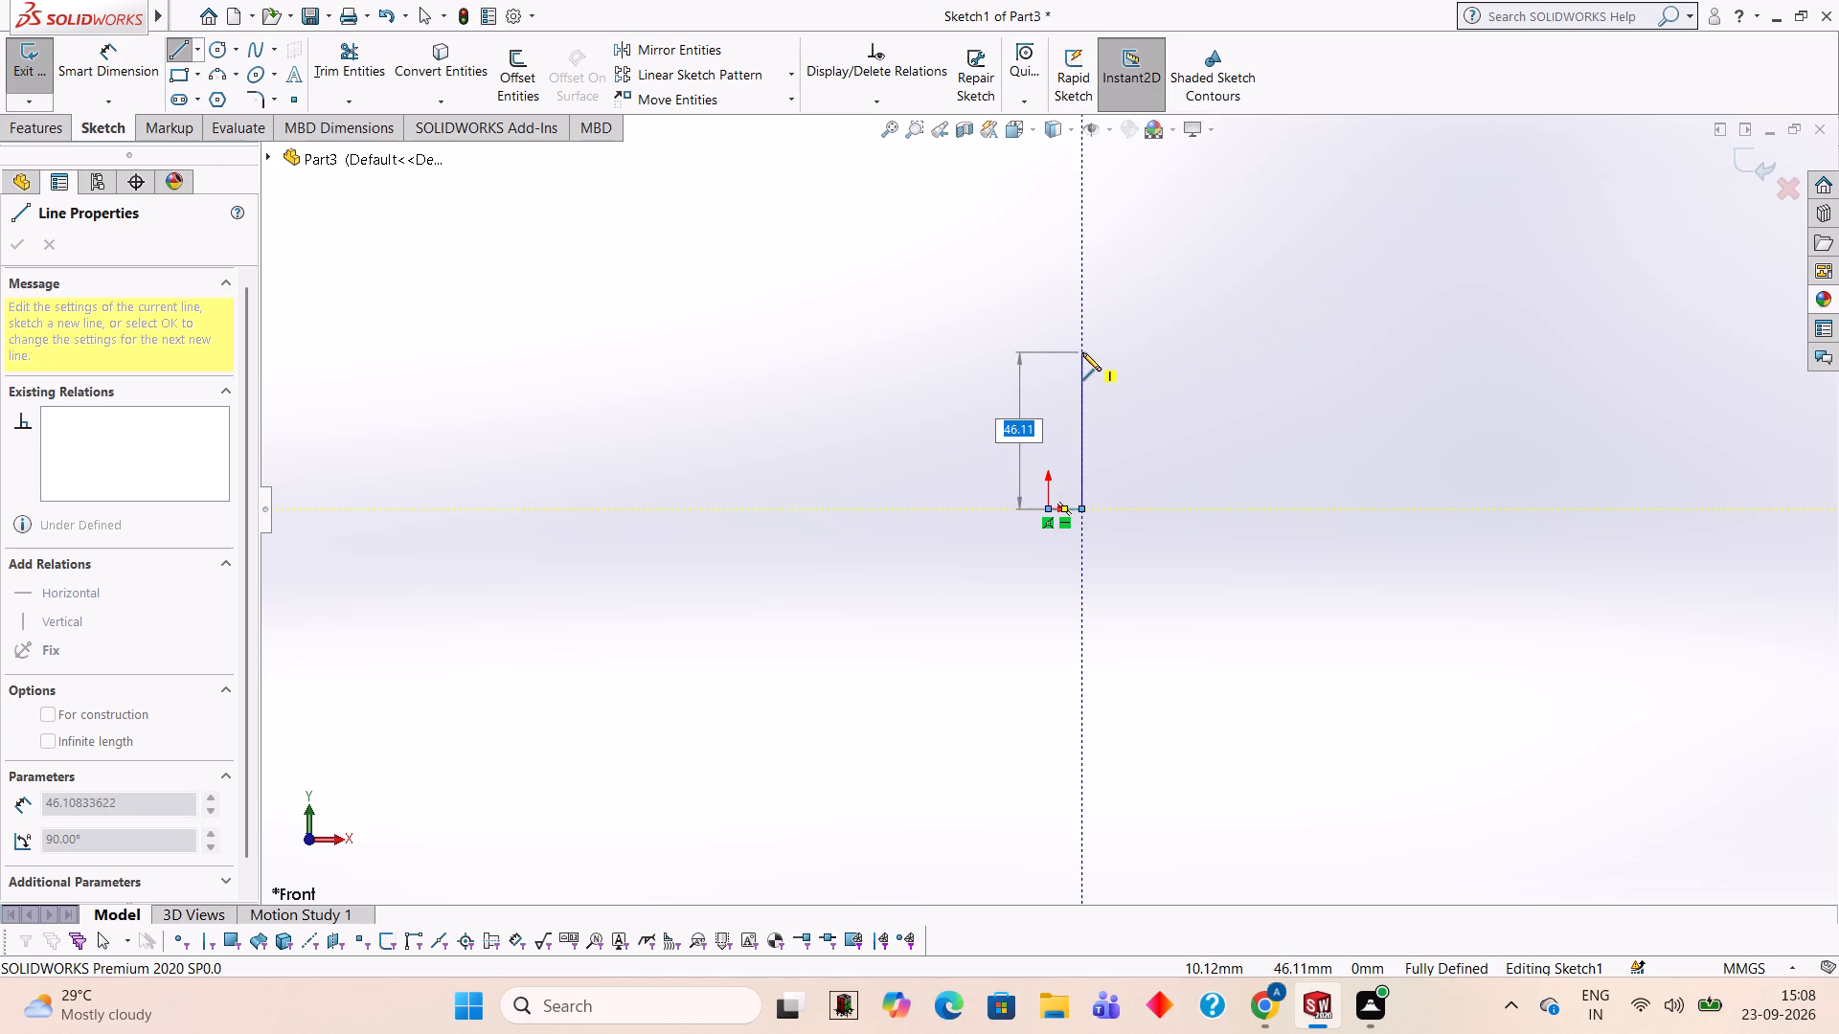
type("15")
key("Return")
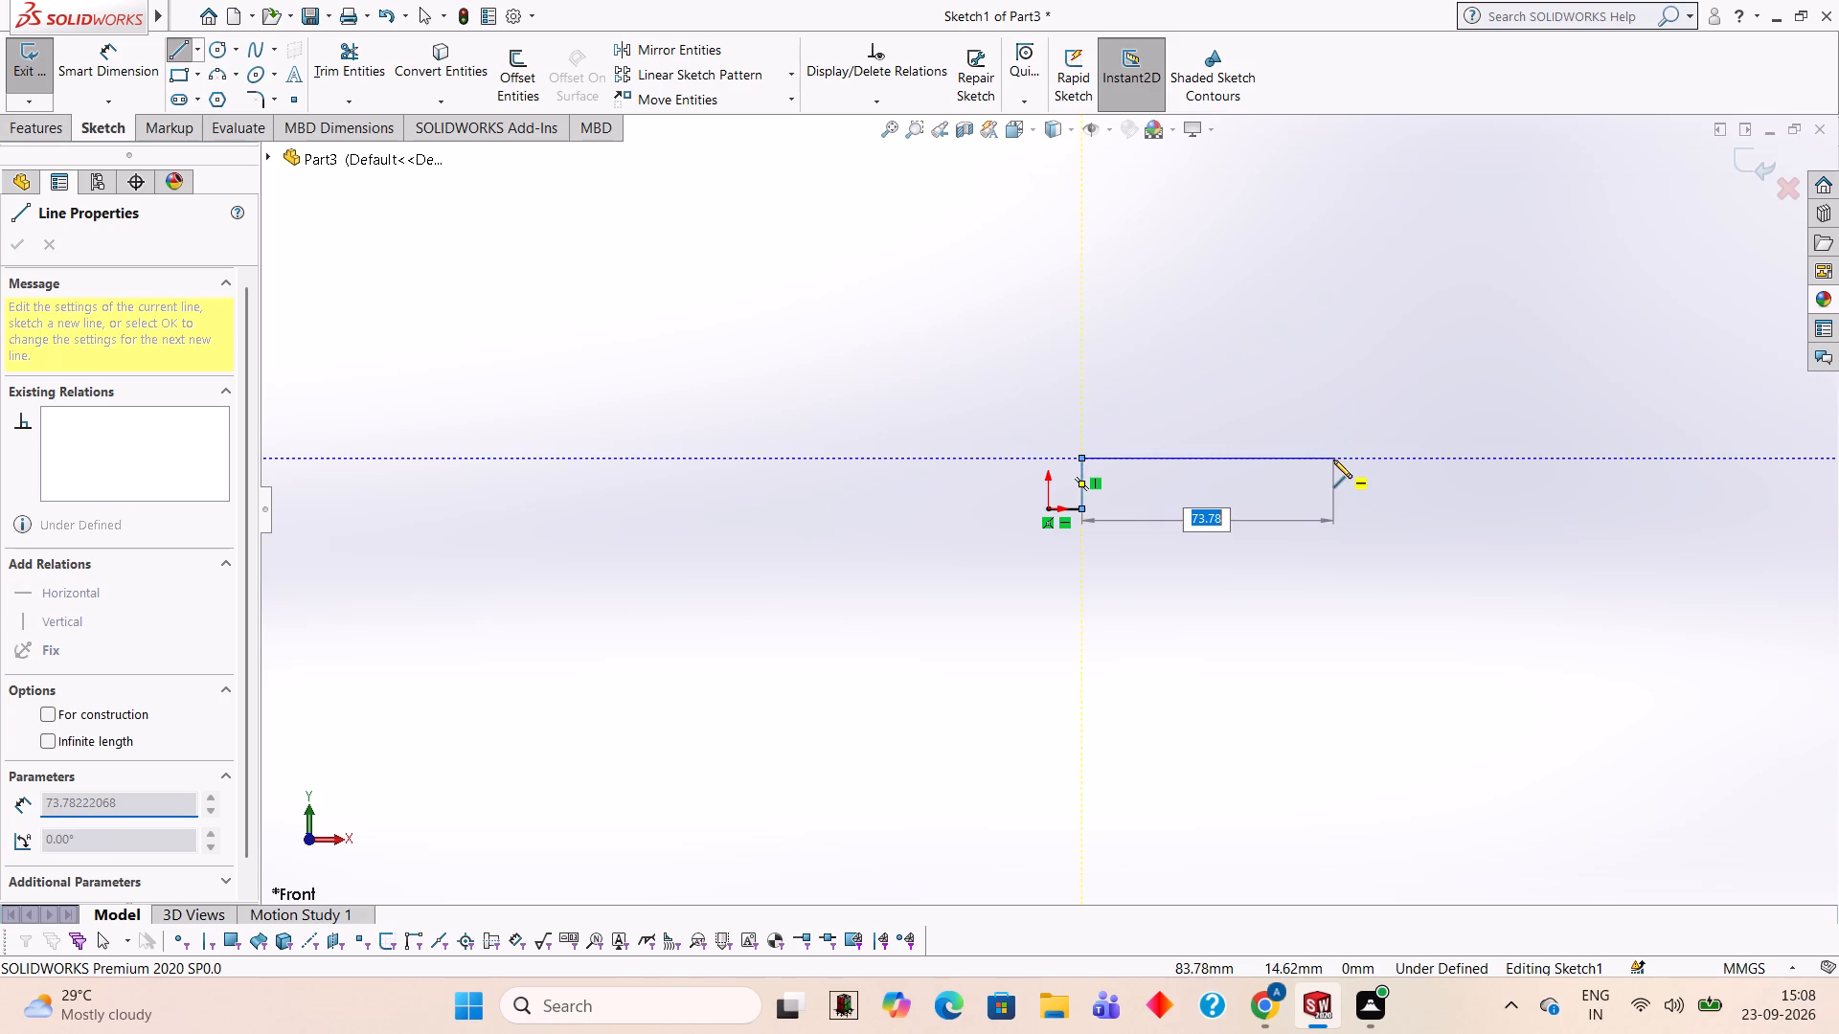
type("25")
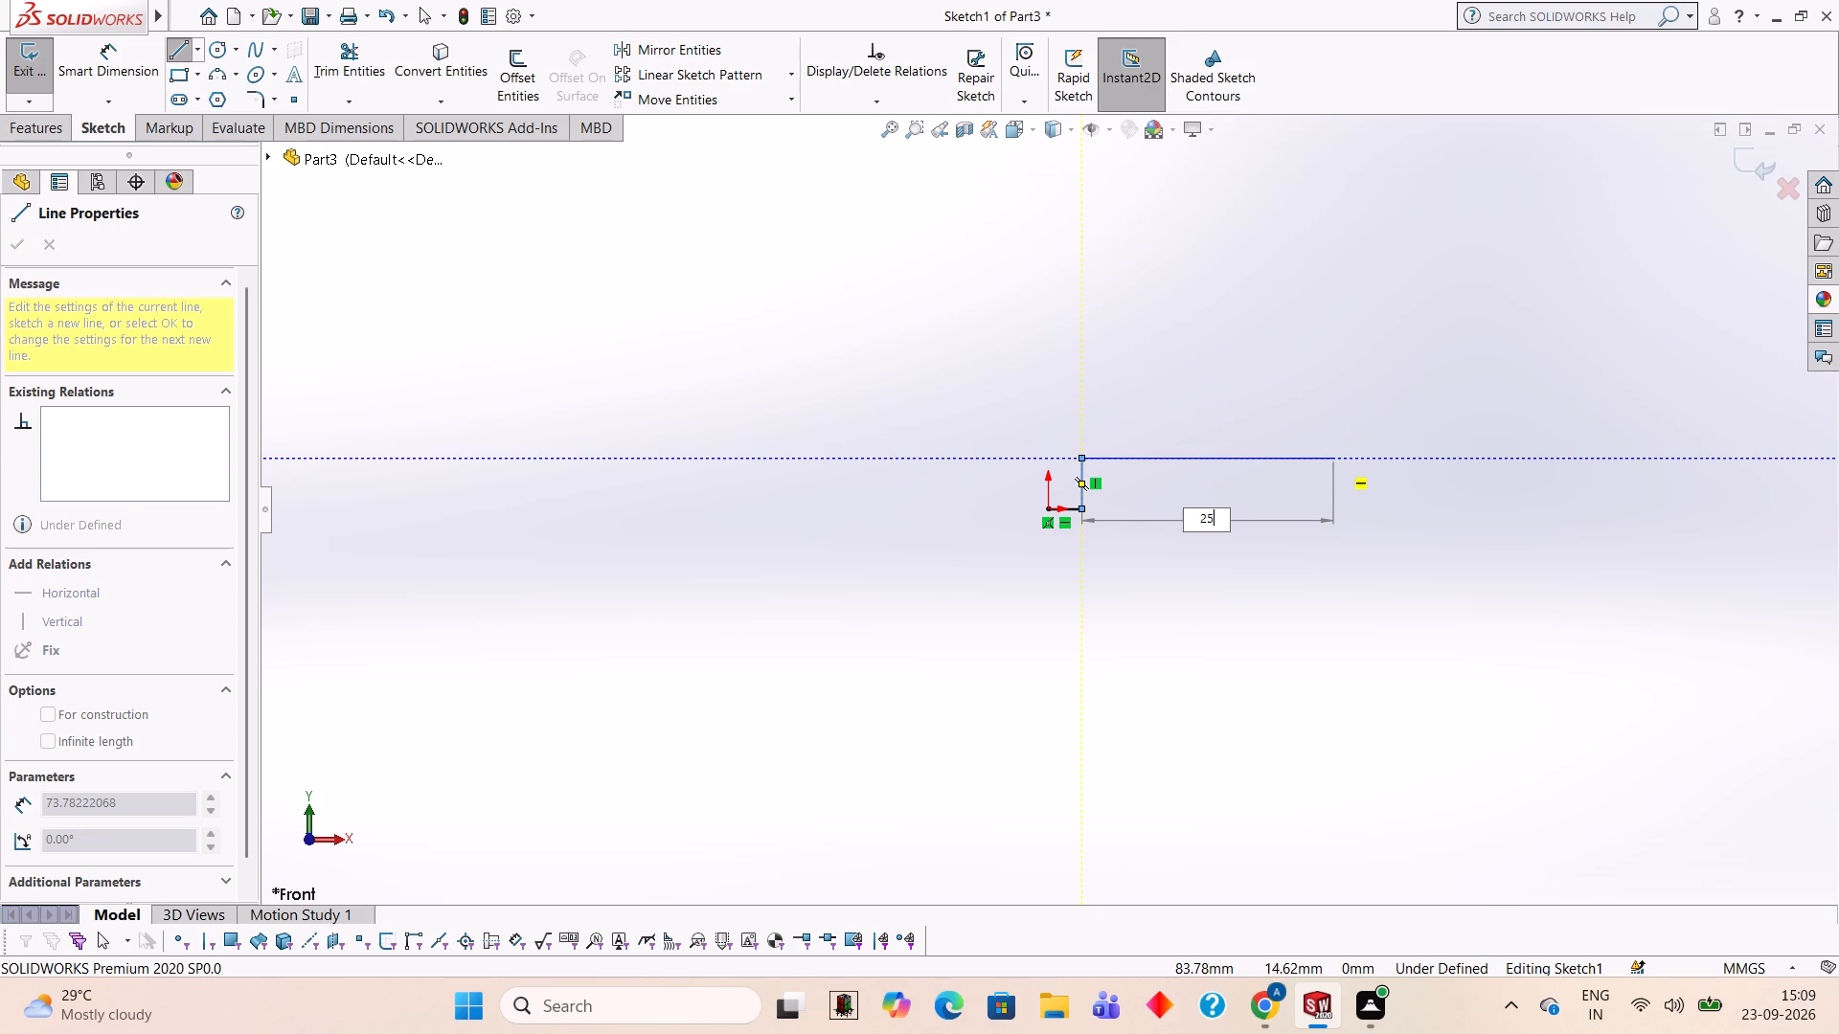
key("Return")
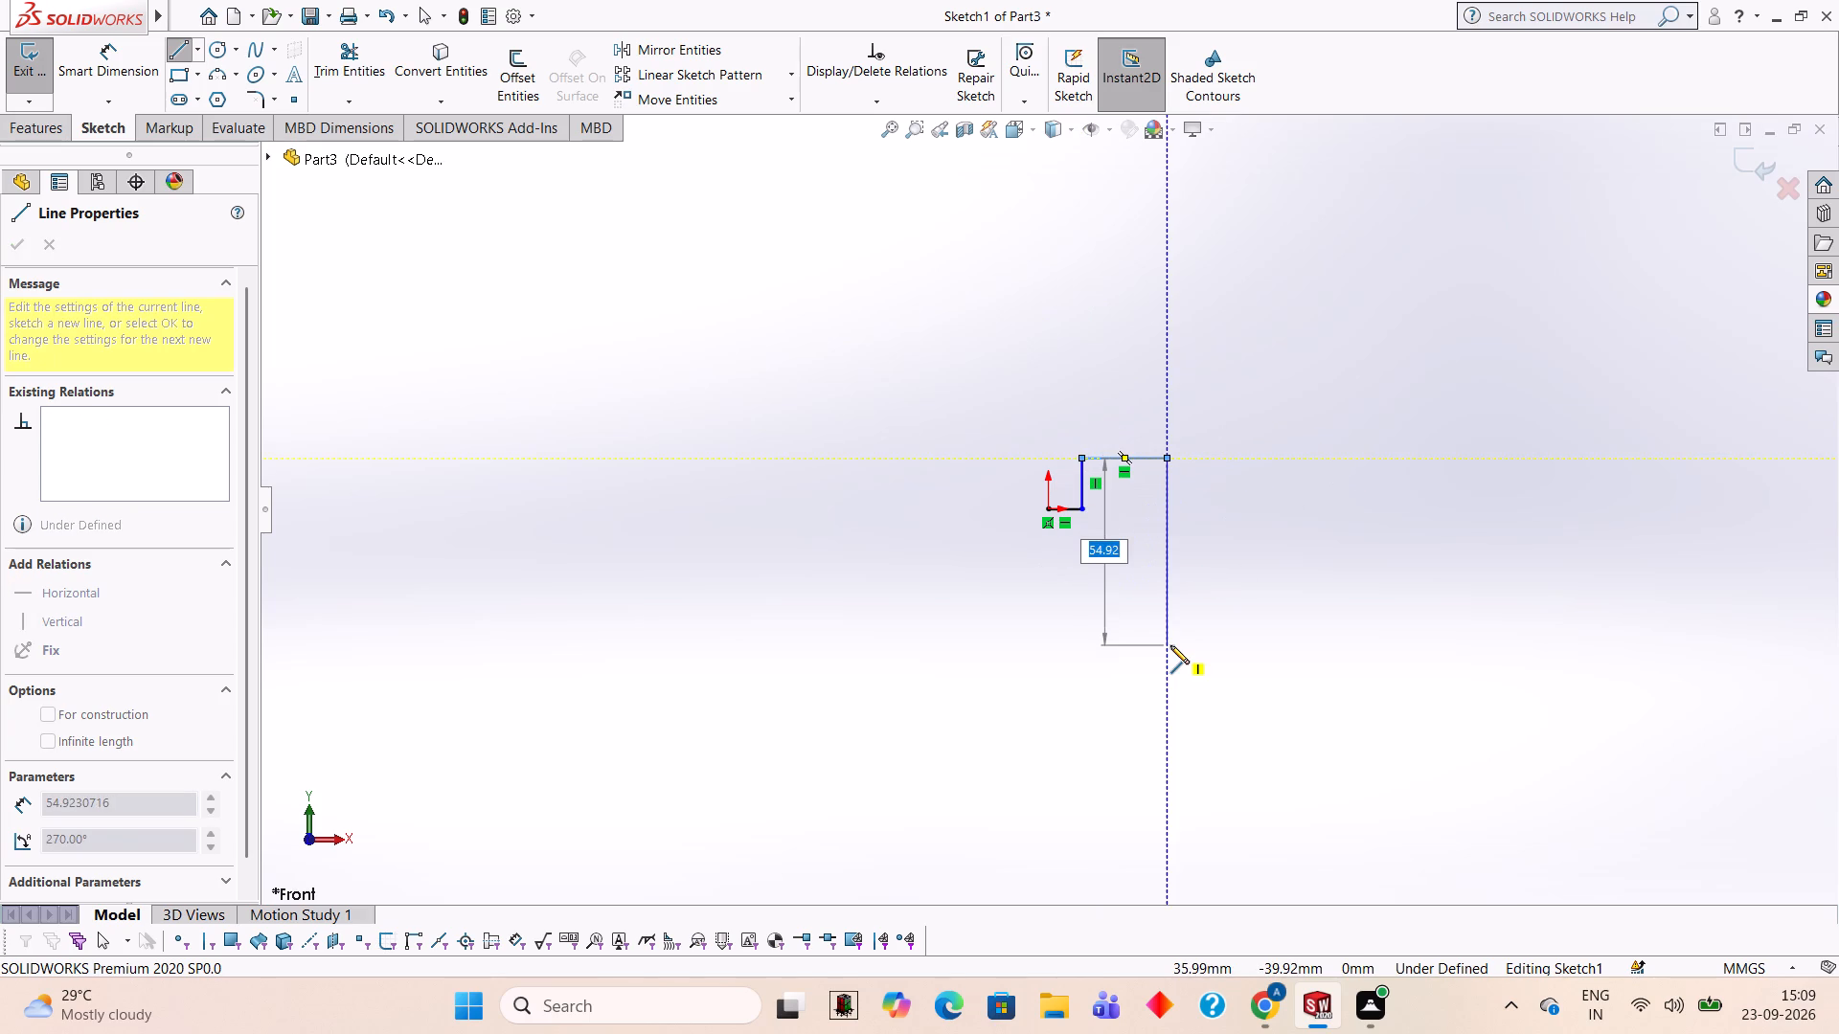
type("15")
key("Return")
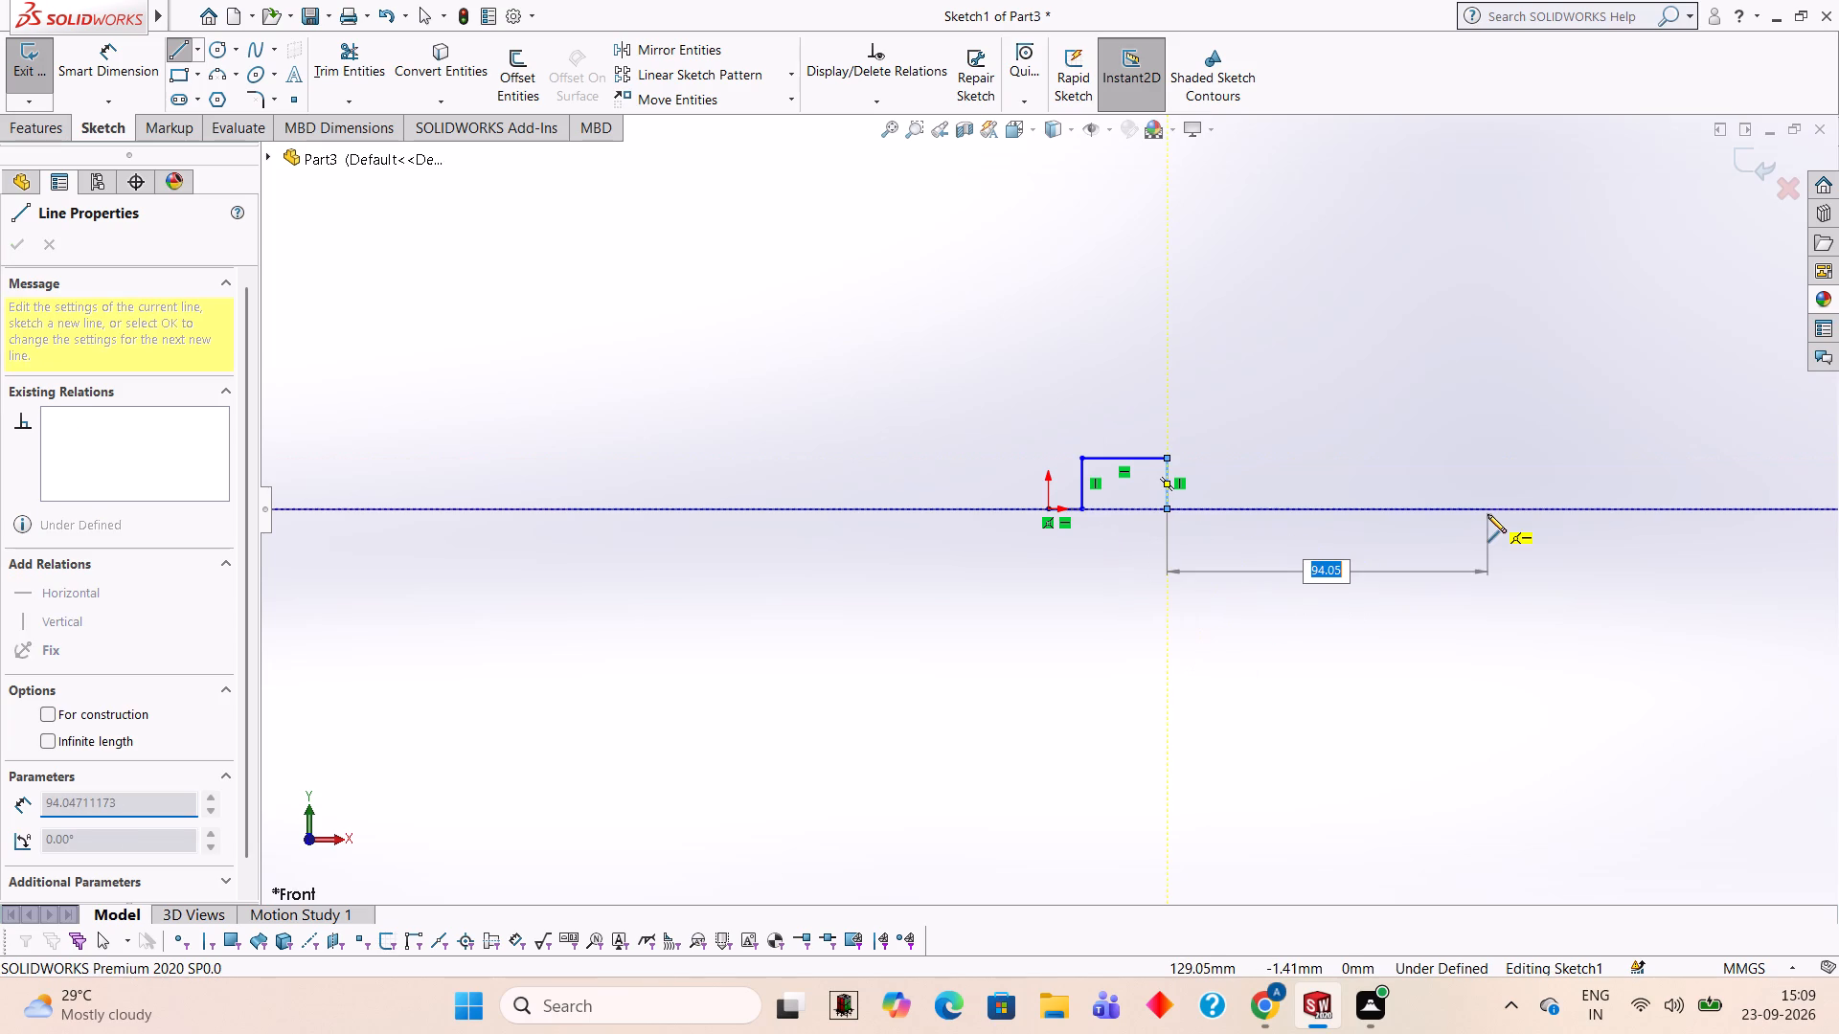
Continue the profile with lines 10 mm right, 30 mm up and 45 mm left, closing it vertically at the origin.
type("10")
key("Return")
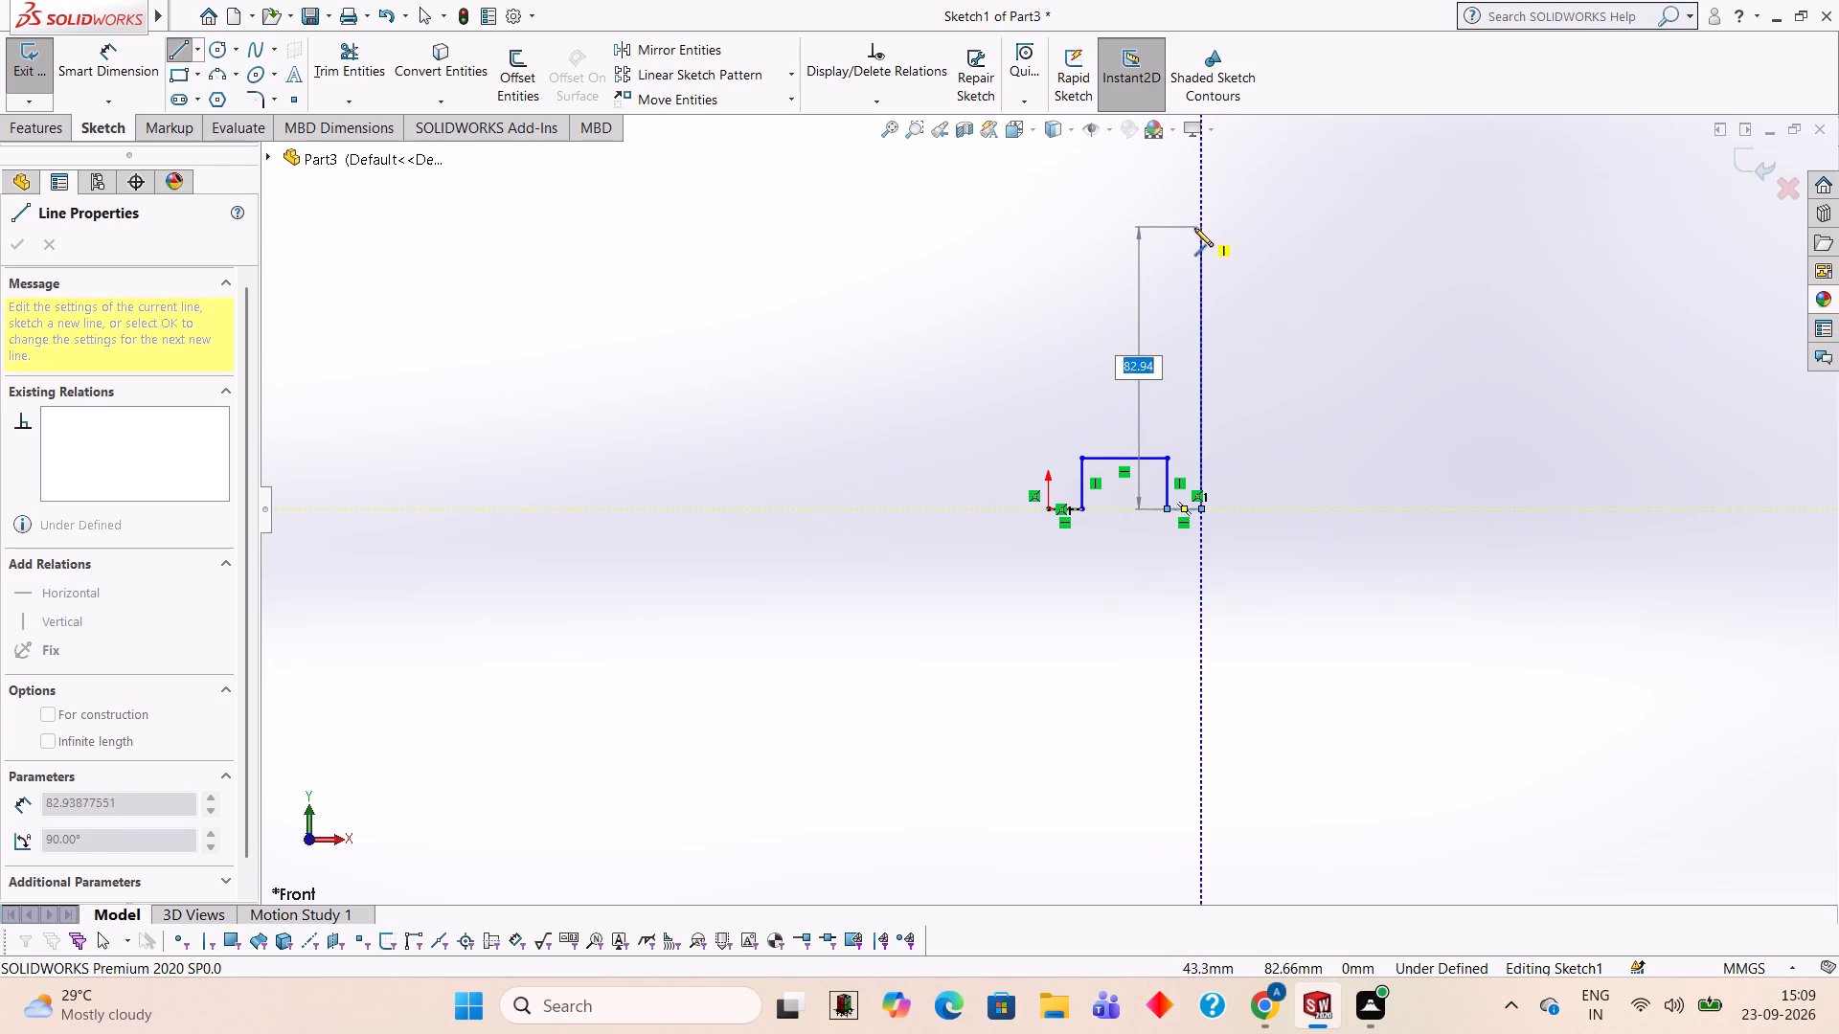
type("30")
key("Return")
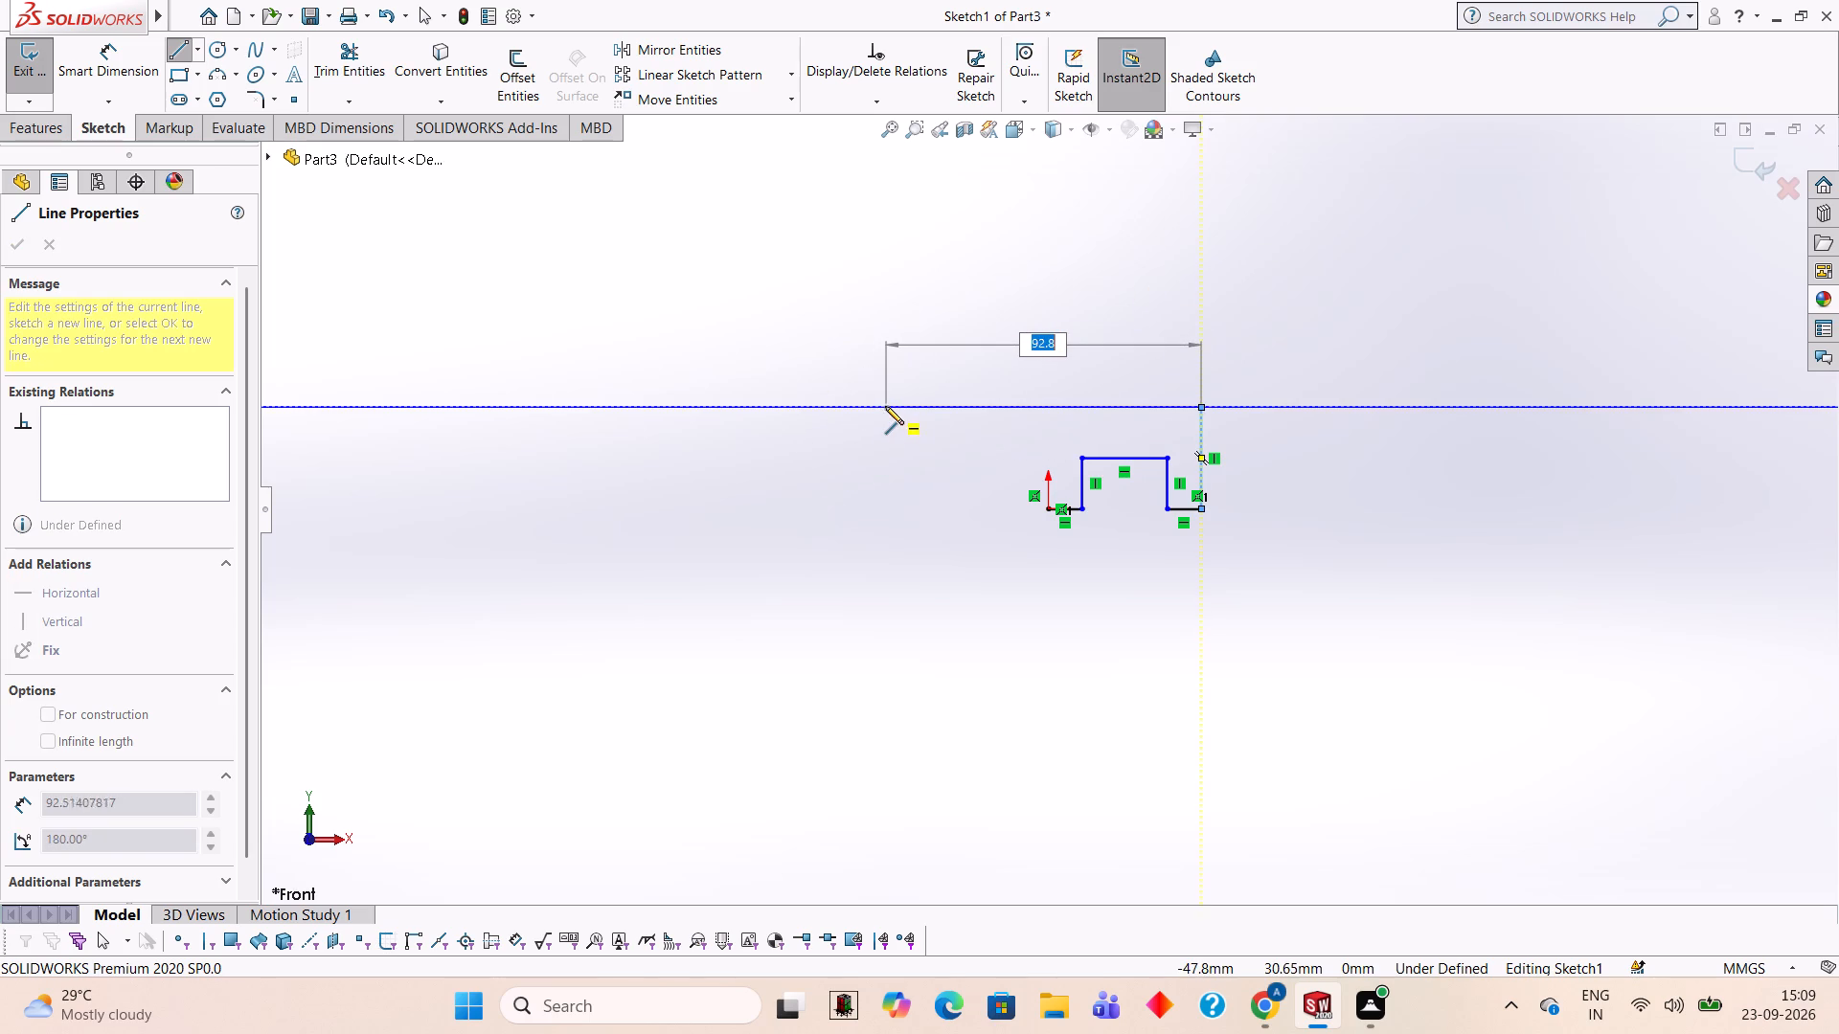
type("45")
key("Return")
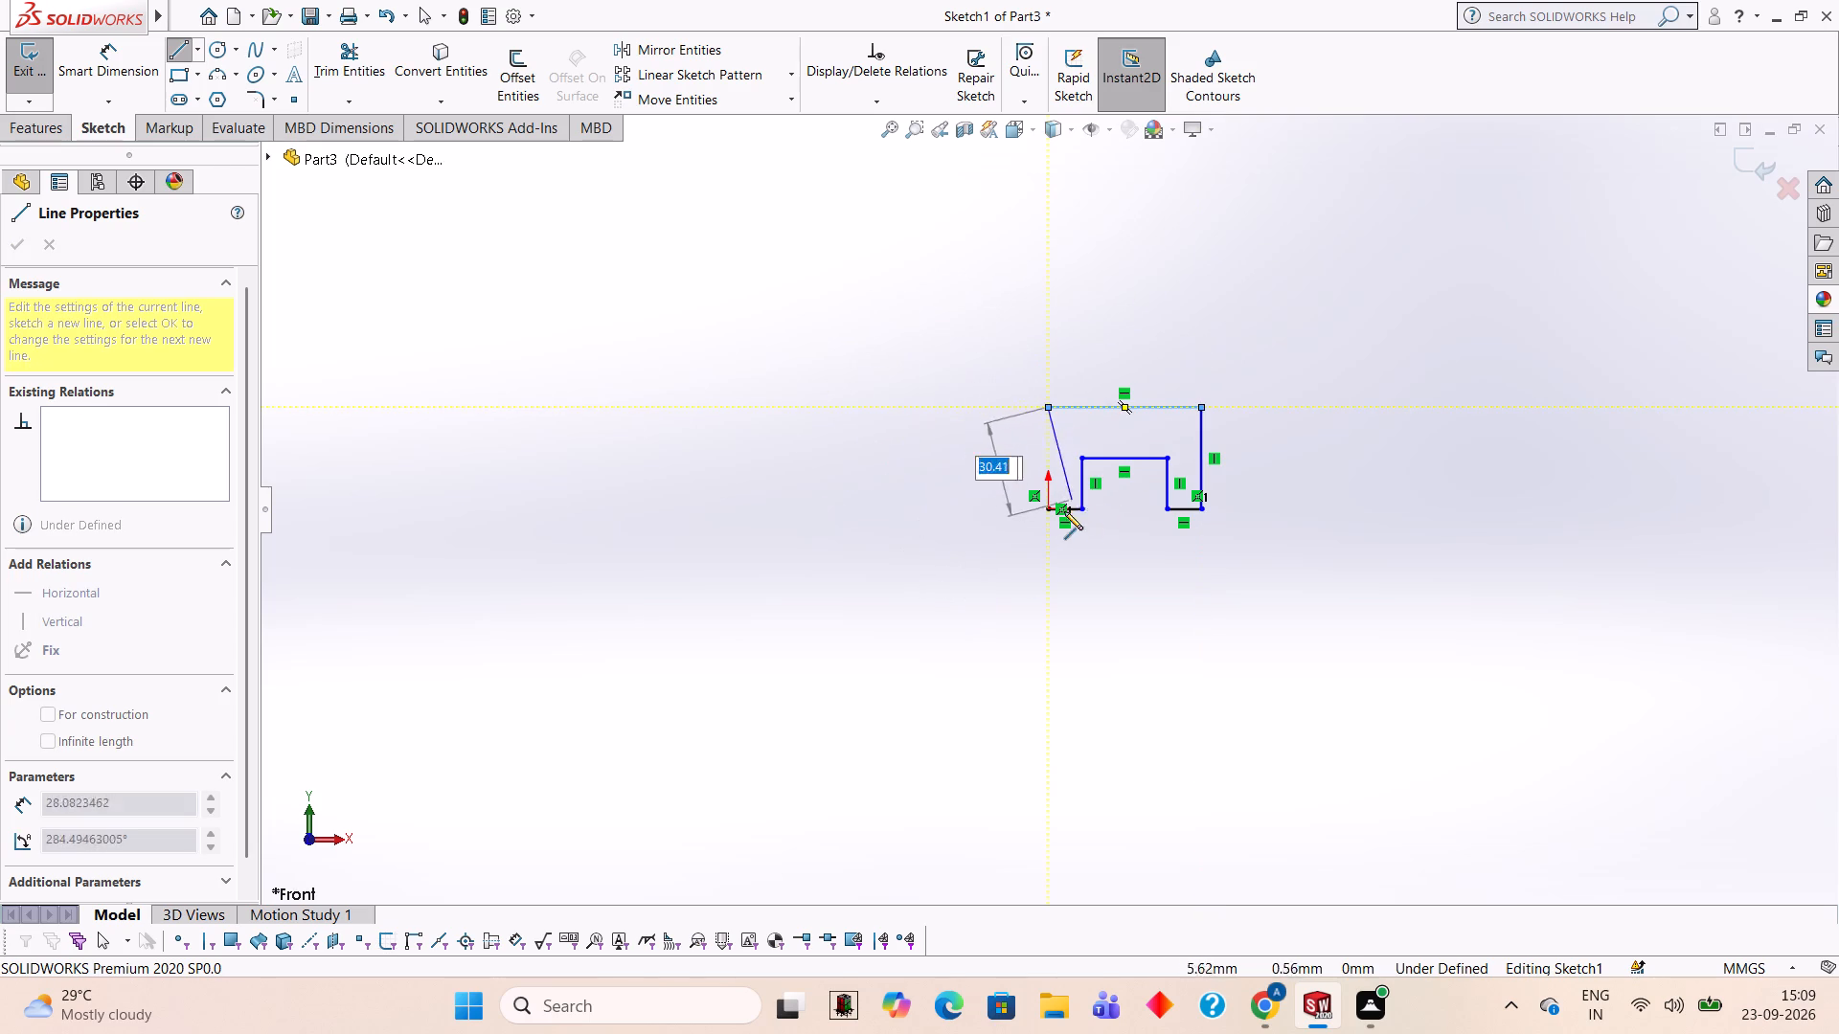
left_click(1045, 508)
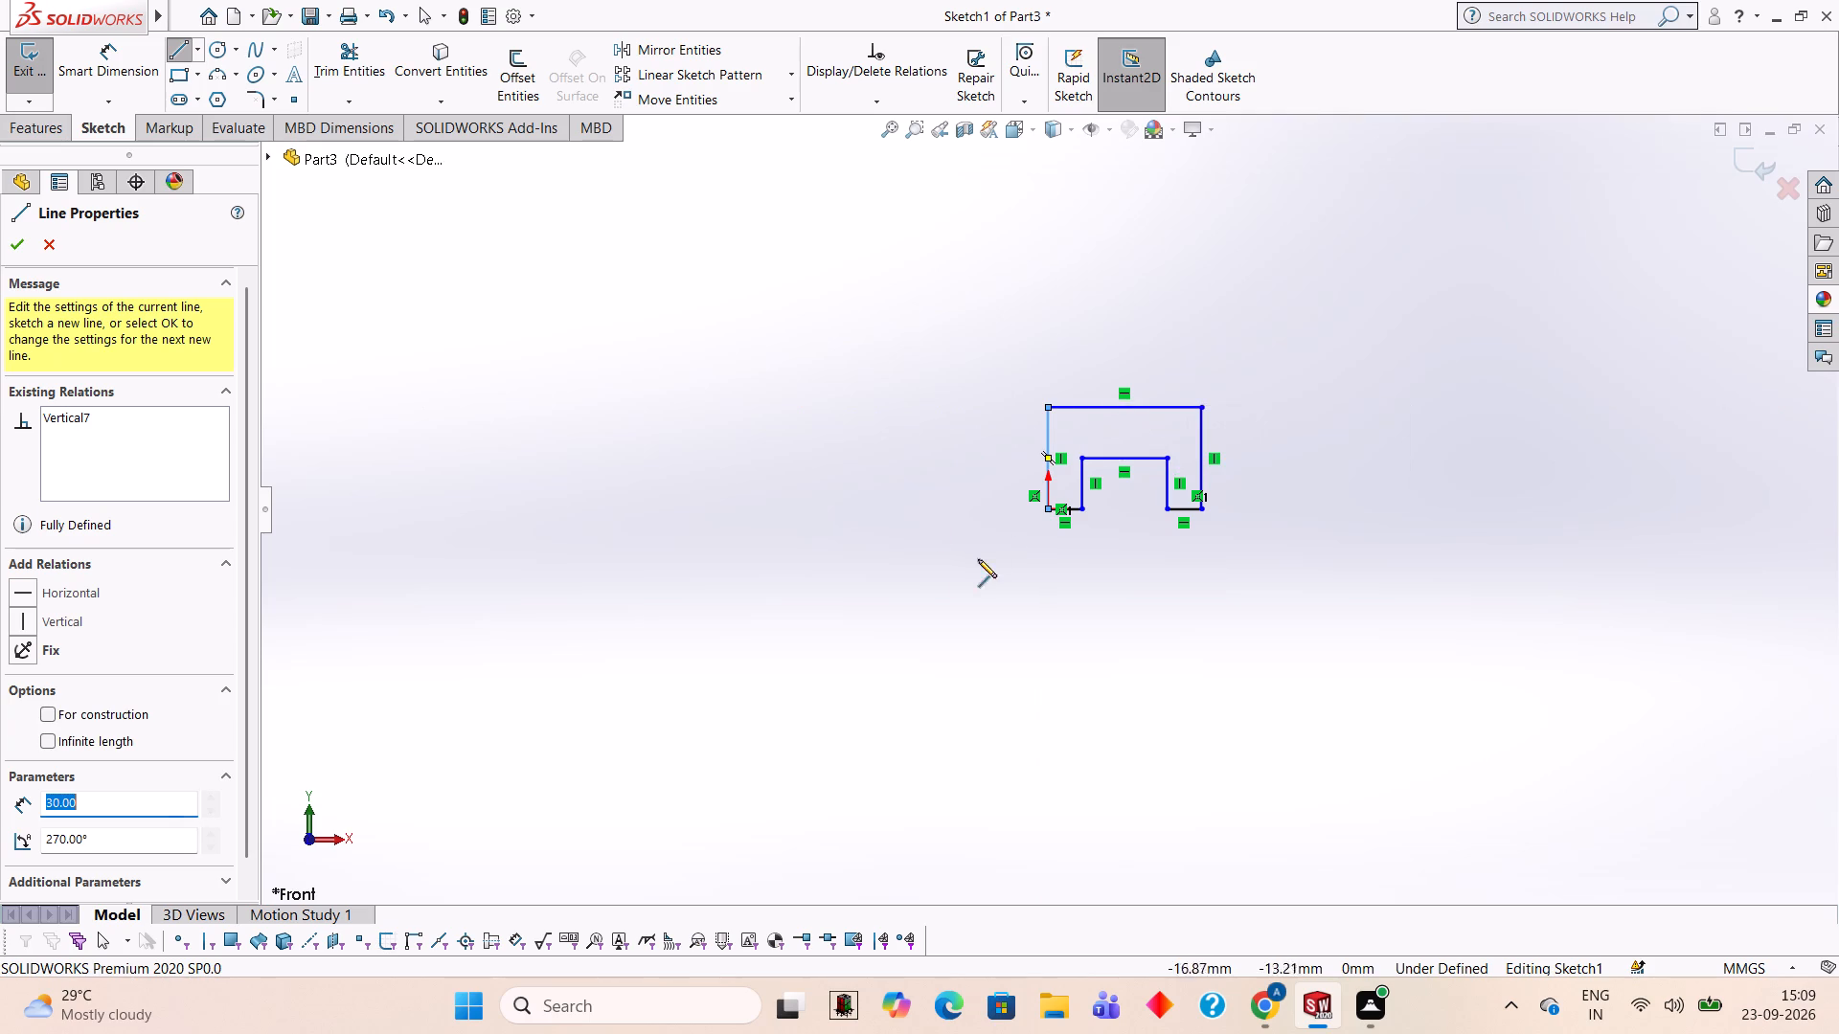
Extrude the closed channel profile as a blind boss 80 mm deep.
middle_click_drag(1603, 438, 1472, 511)
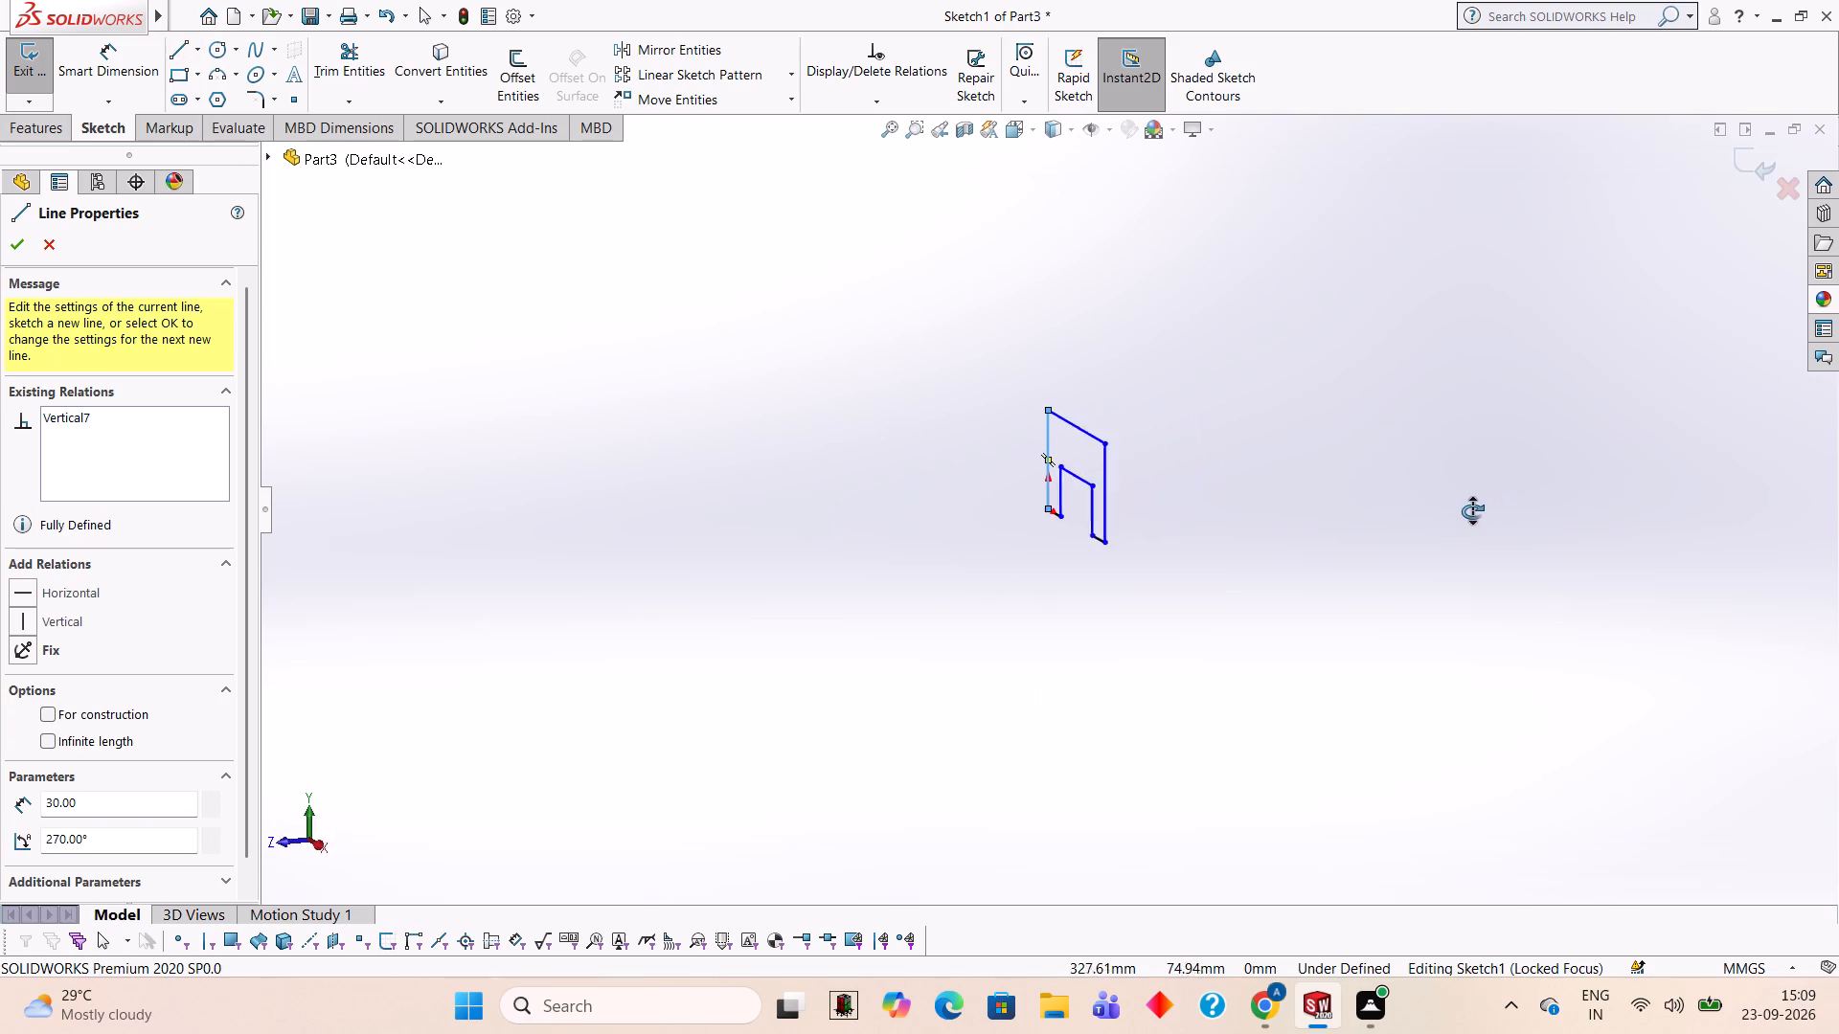
middle_click_drag(1472, 511, 1566, 417)
middle_click_drag(1349, 369, 1371, 387)
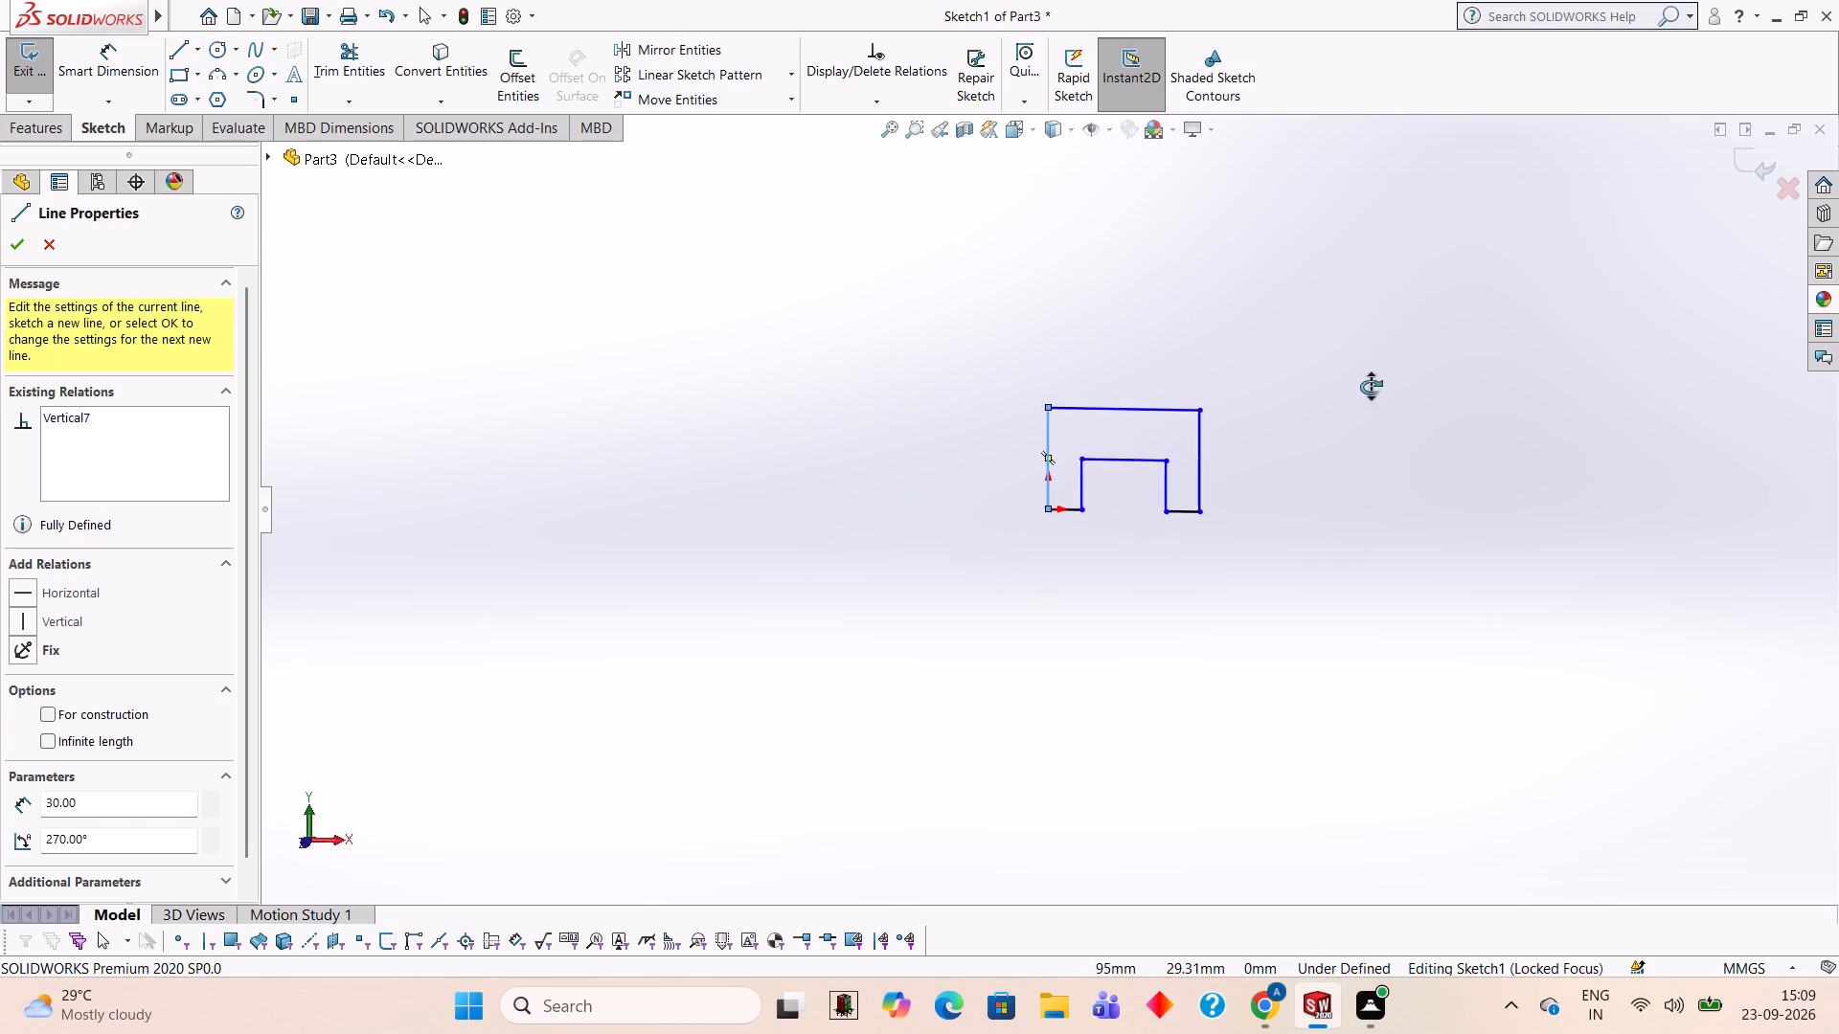
middle_click_drag(1371, 387, 1347, 483)
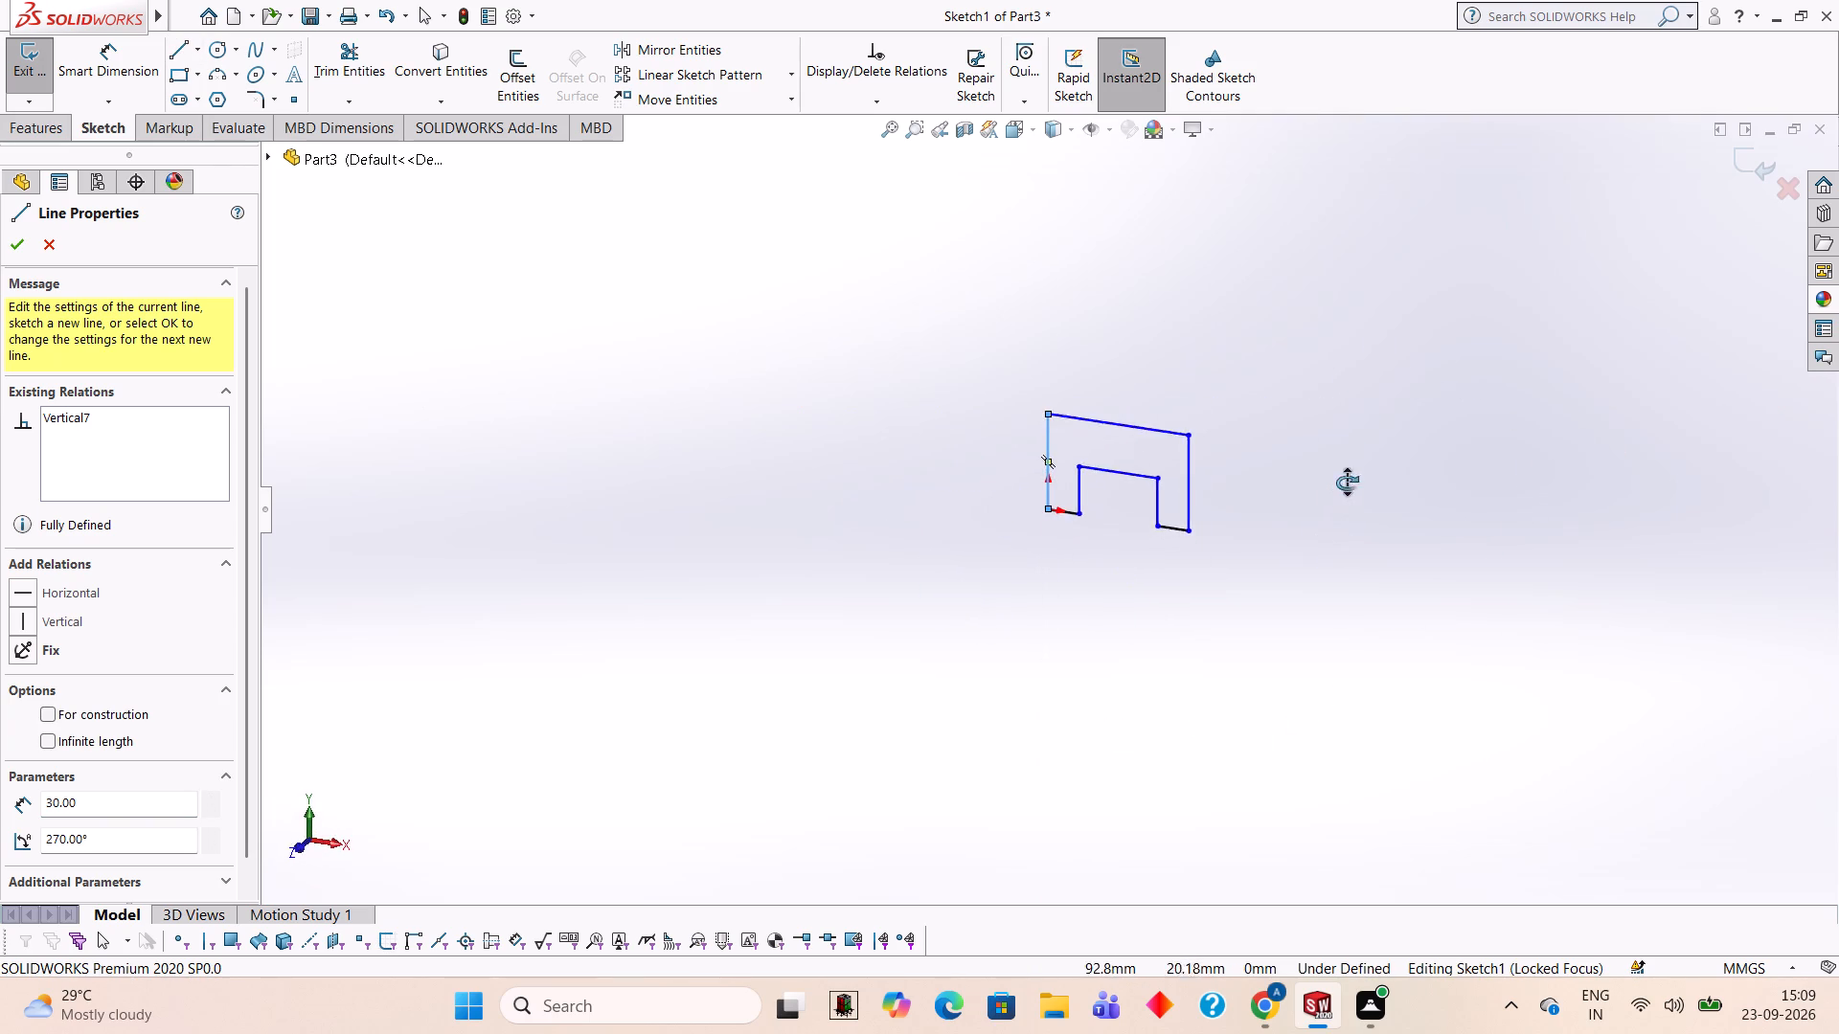
middle_click_drag(1347, 483, 1393, 410)
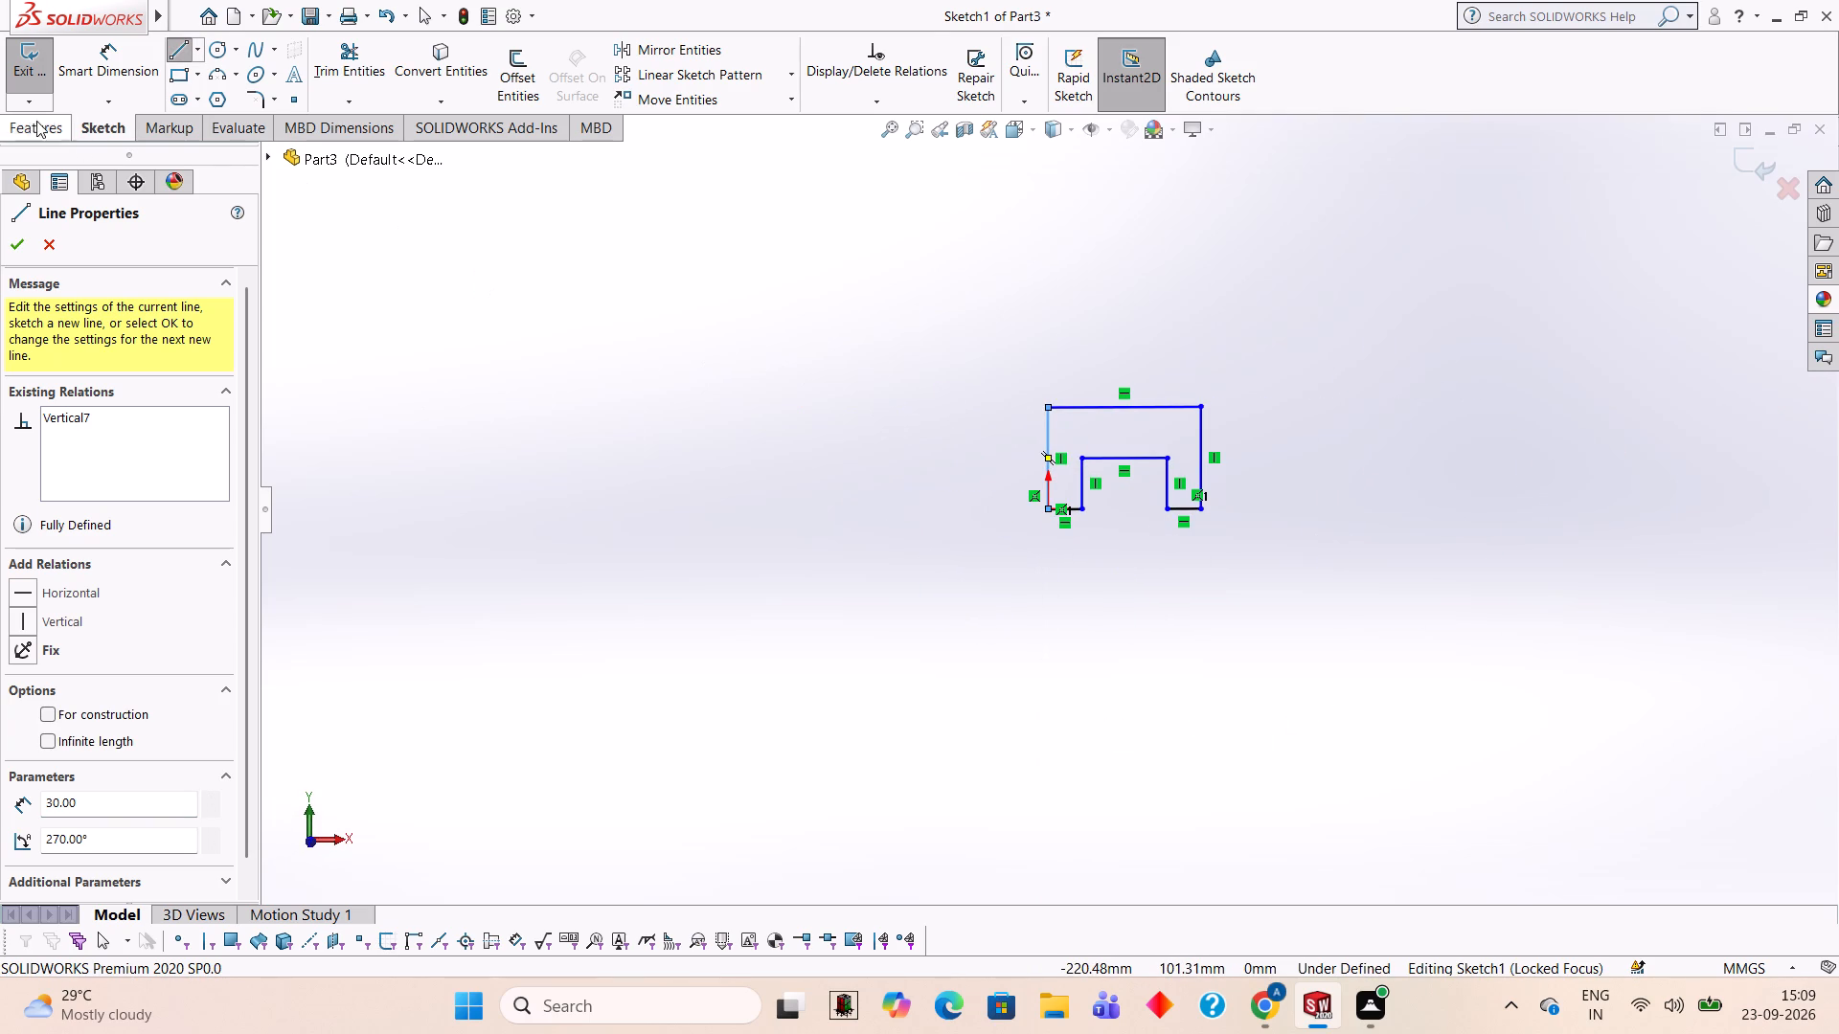
left_click(36, 121)
left_click(37, 90)
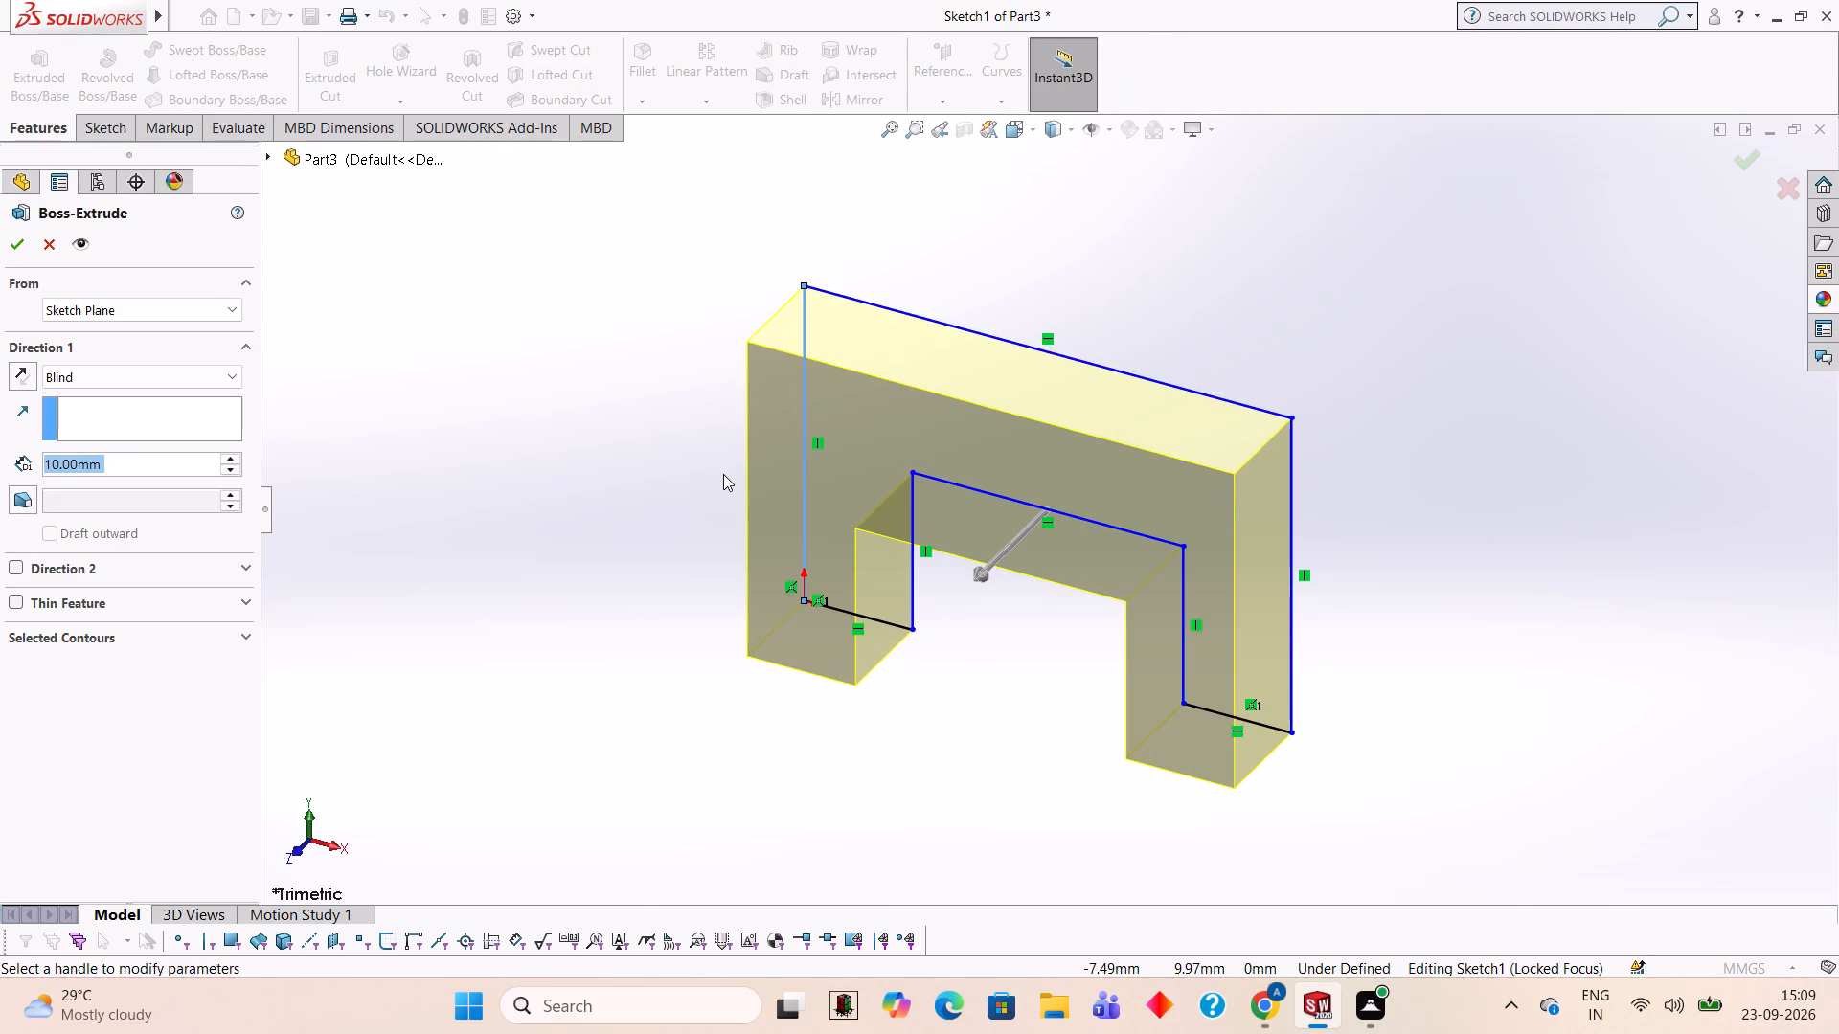
key("8")
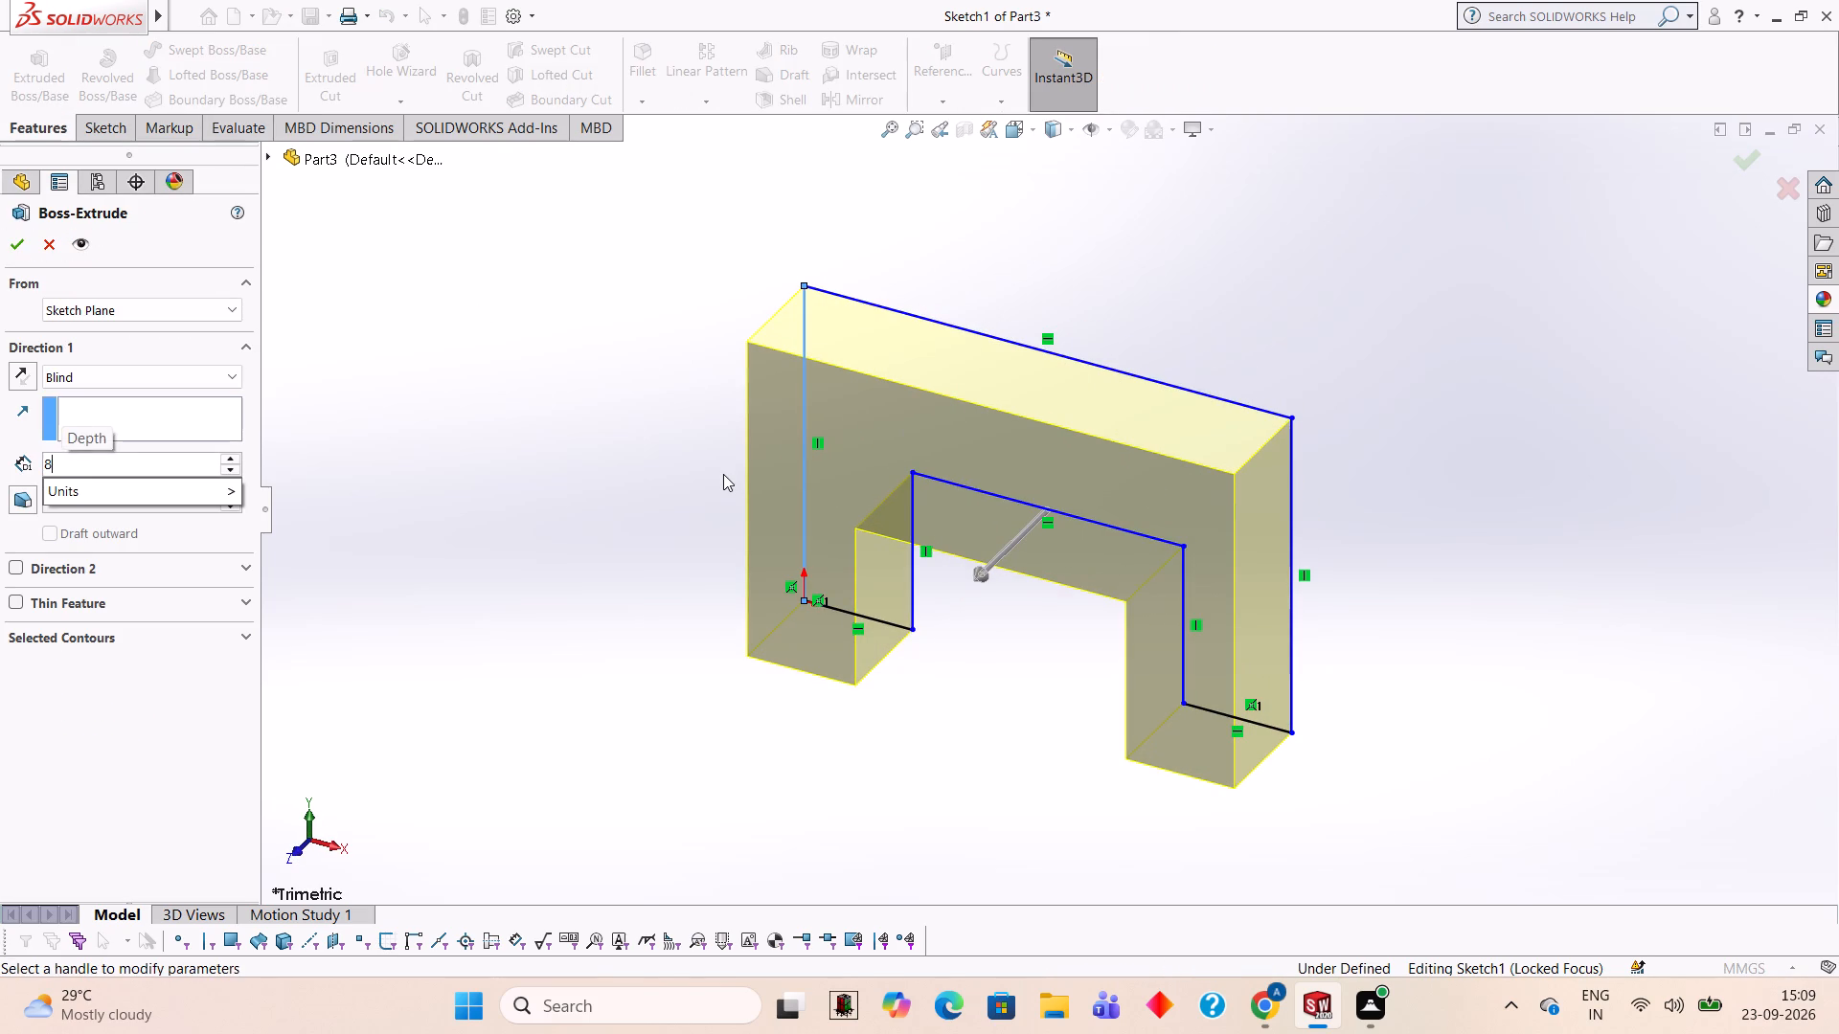
key("0")
key("Return")
scroll(970, 456, "up", 1)
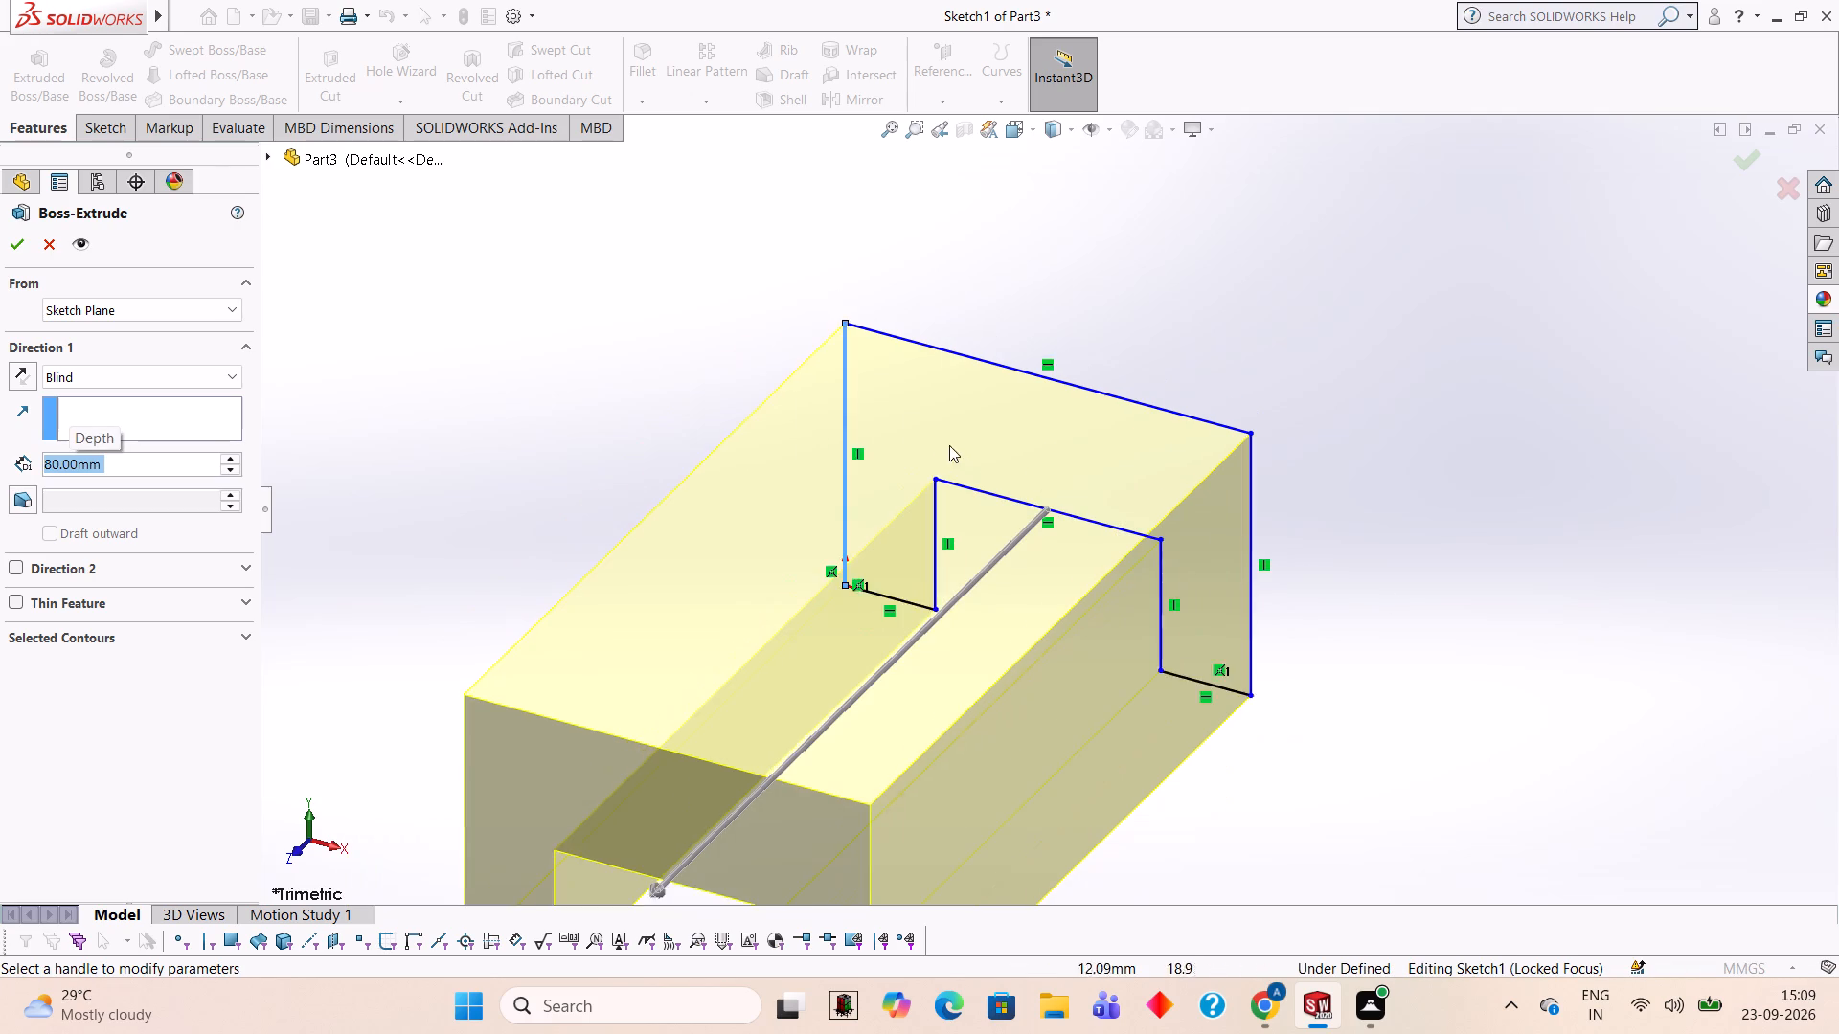
scroll(949, 445, "up", 1)
scroll(787, 389, "up", 2)
scroll(688, 494, "down", 1)
scroll(664, 482, "up", 1)
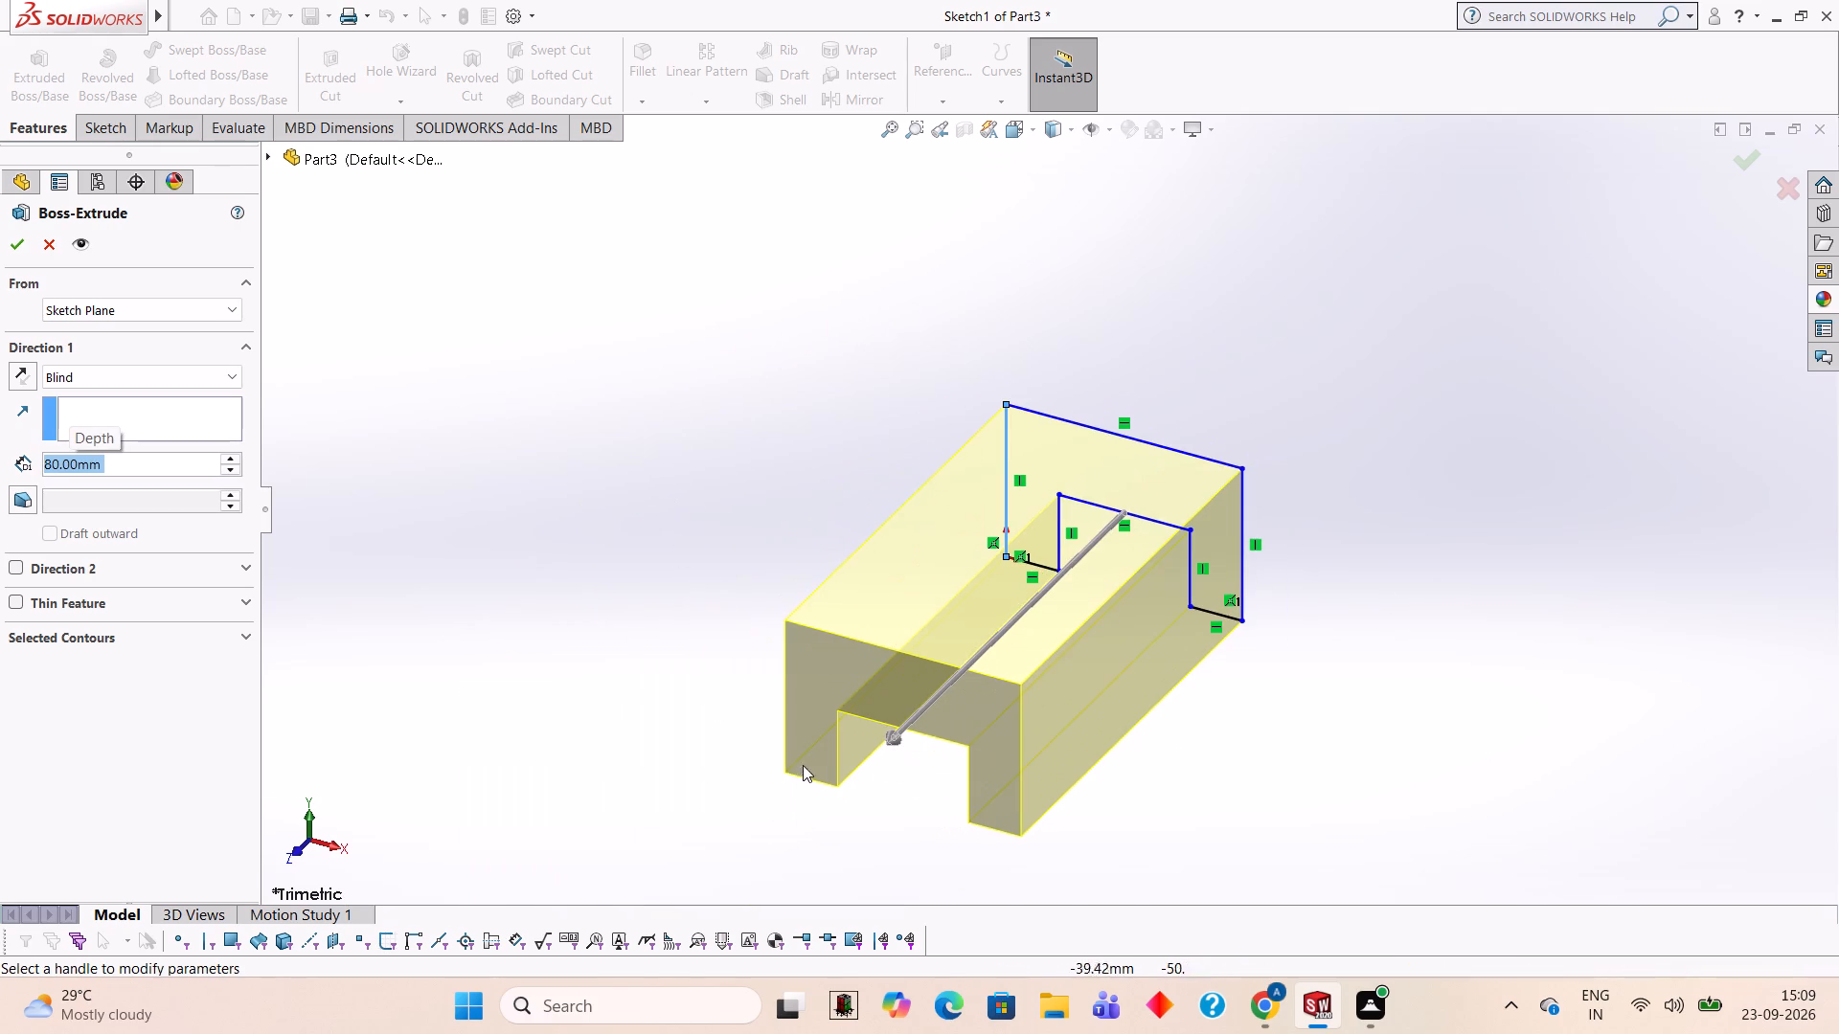
scroll(752, 771, "down", 1)
scroll(752, 771, "up", 1)
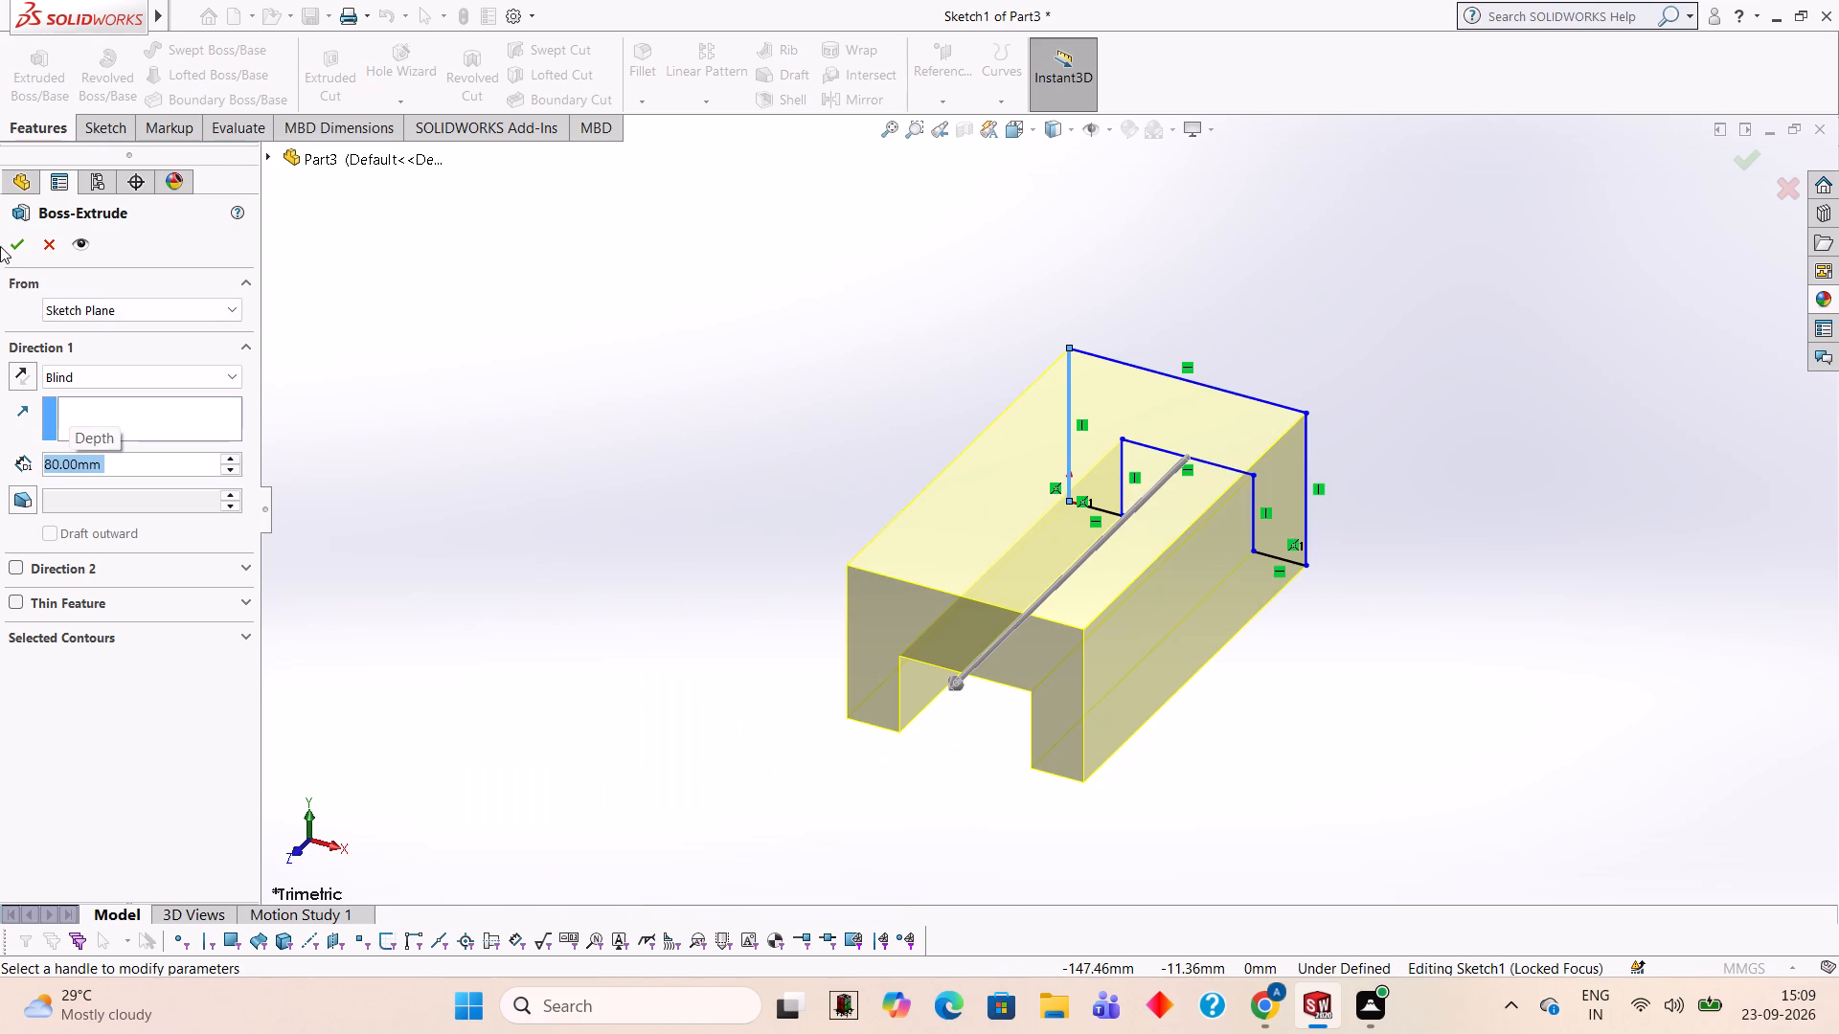
left_click(6, 238)
left_click(431, 392)
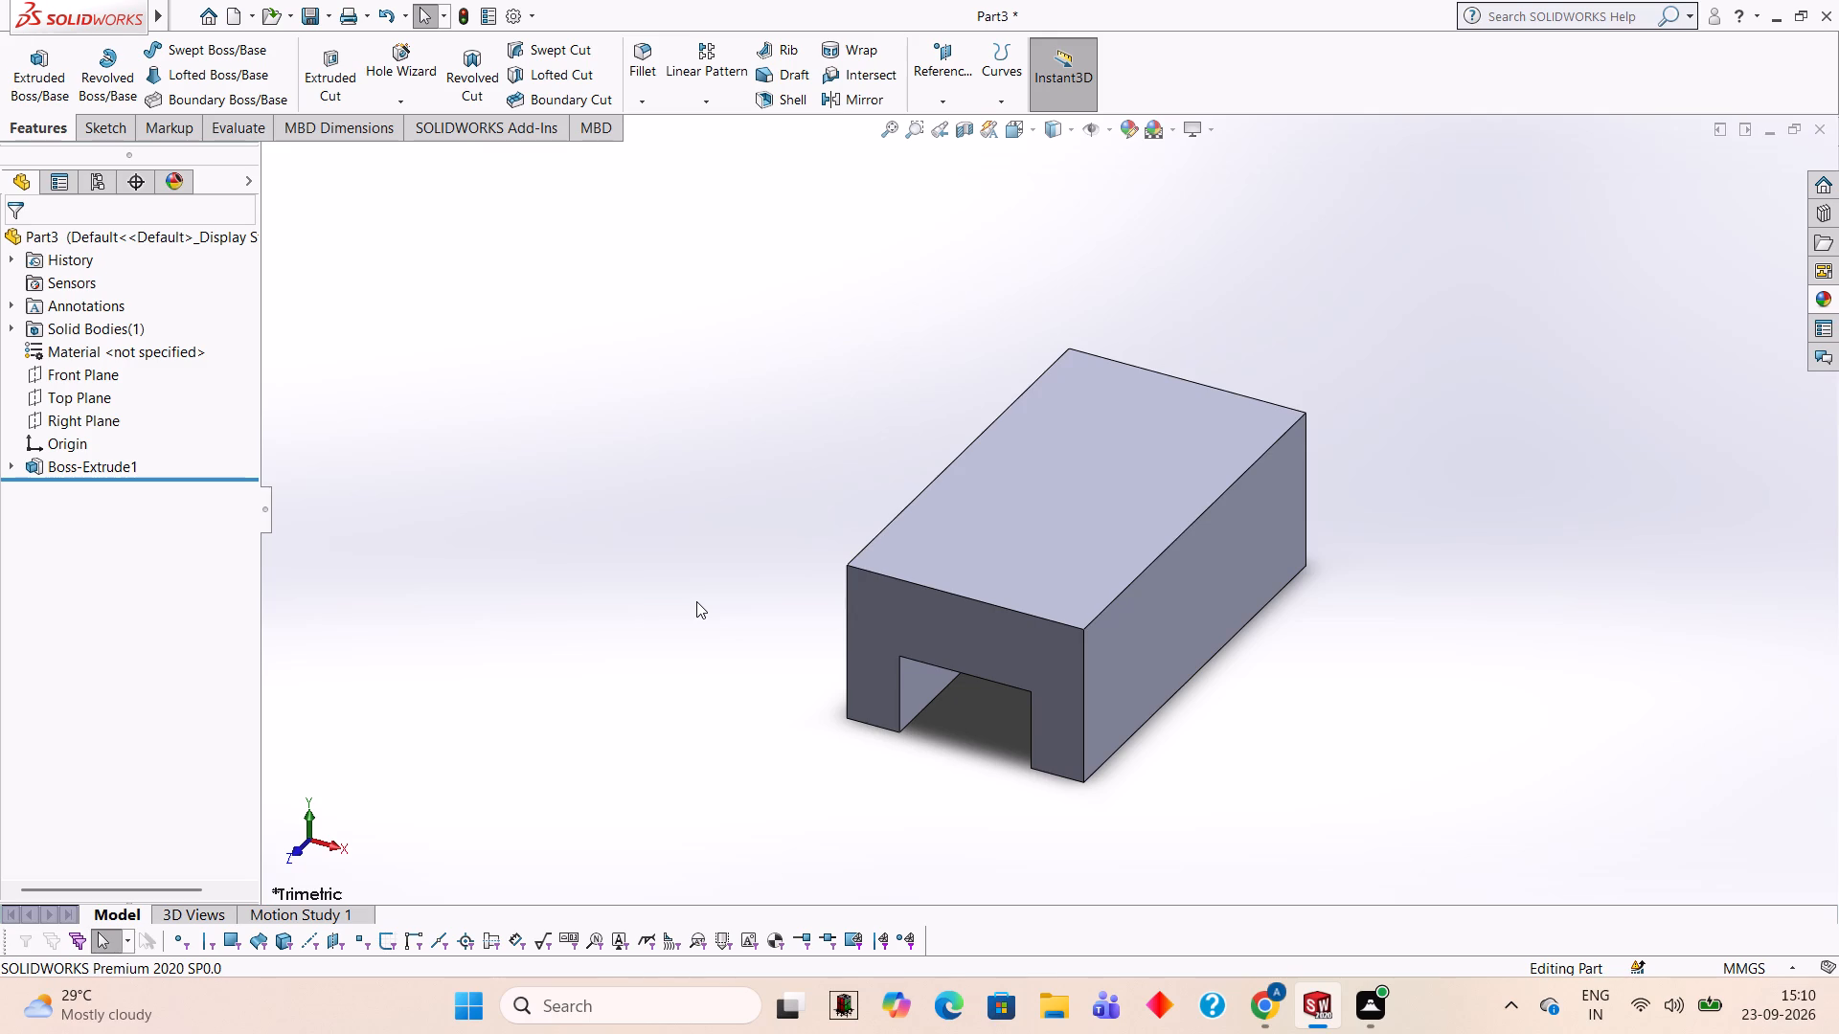
Start a sketch on the block's front end face and draw a 125 mm horizontal line leftward from the top edge's midpoint.
middle_click_drag(739, 482, 813, 470)
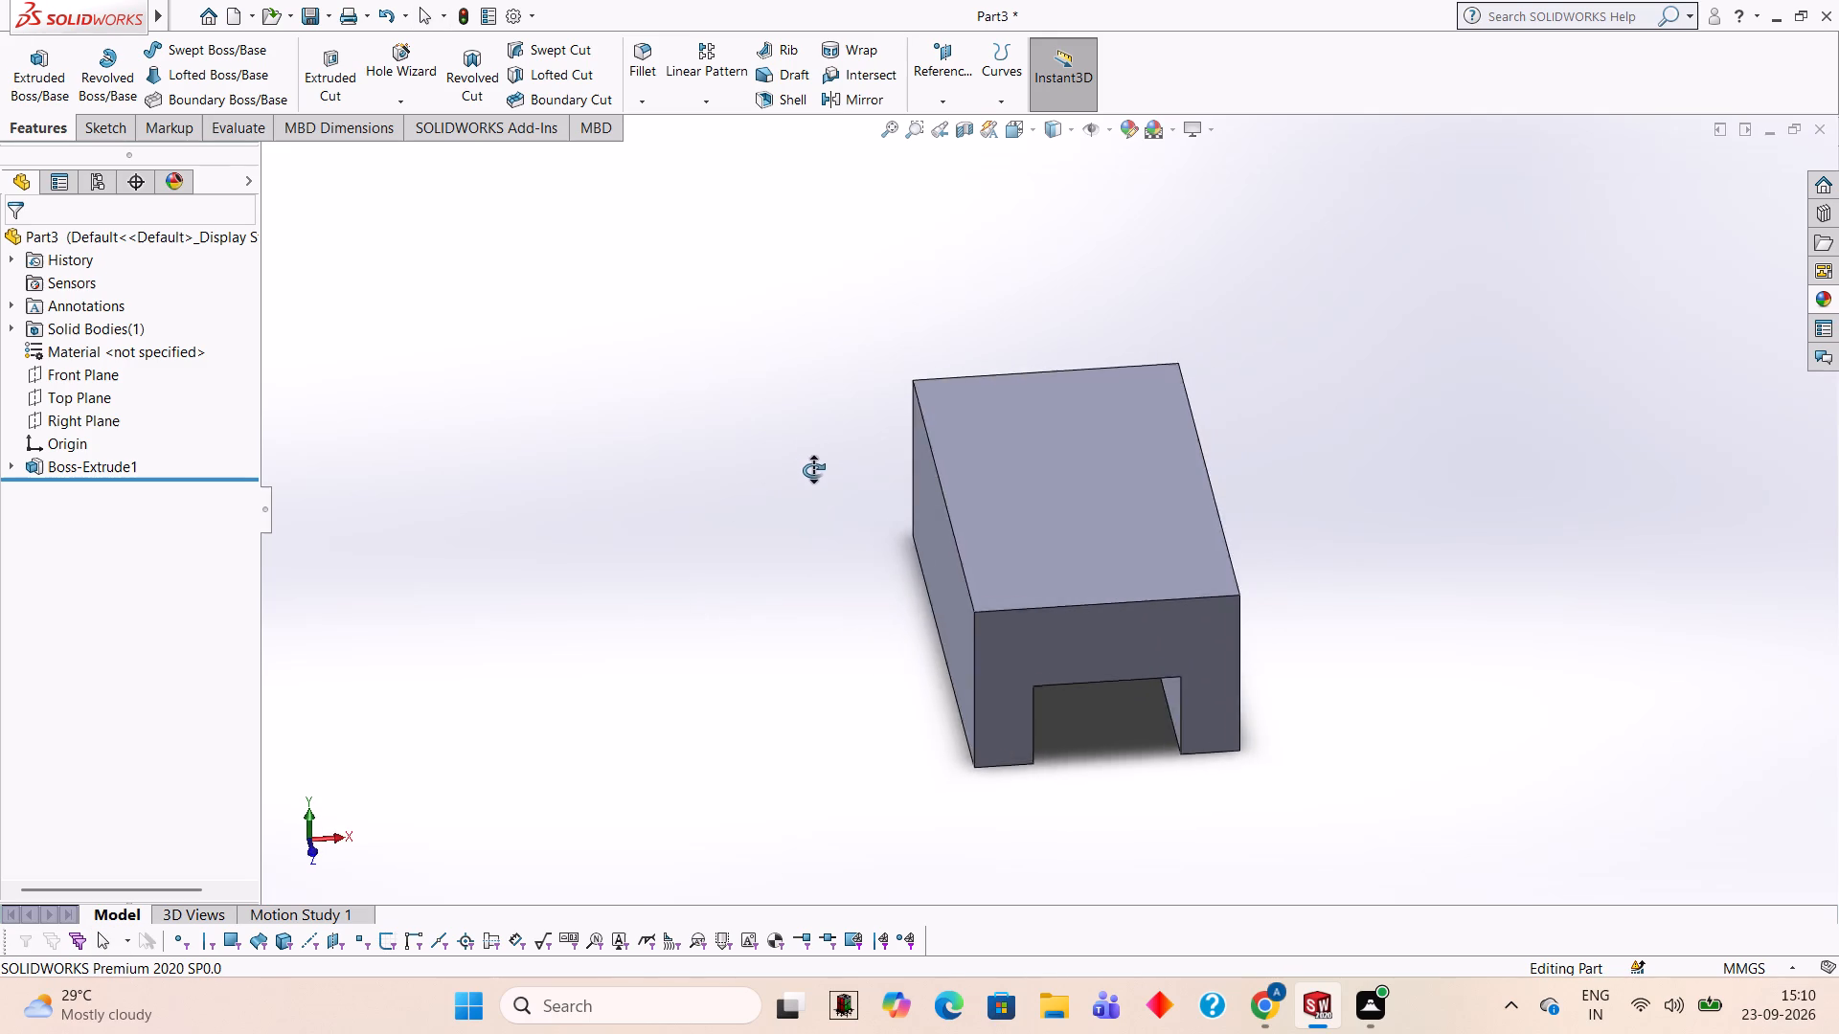
middle_click_drag(813, 470, 801, 422)
left_click(1028, 581)
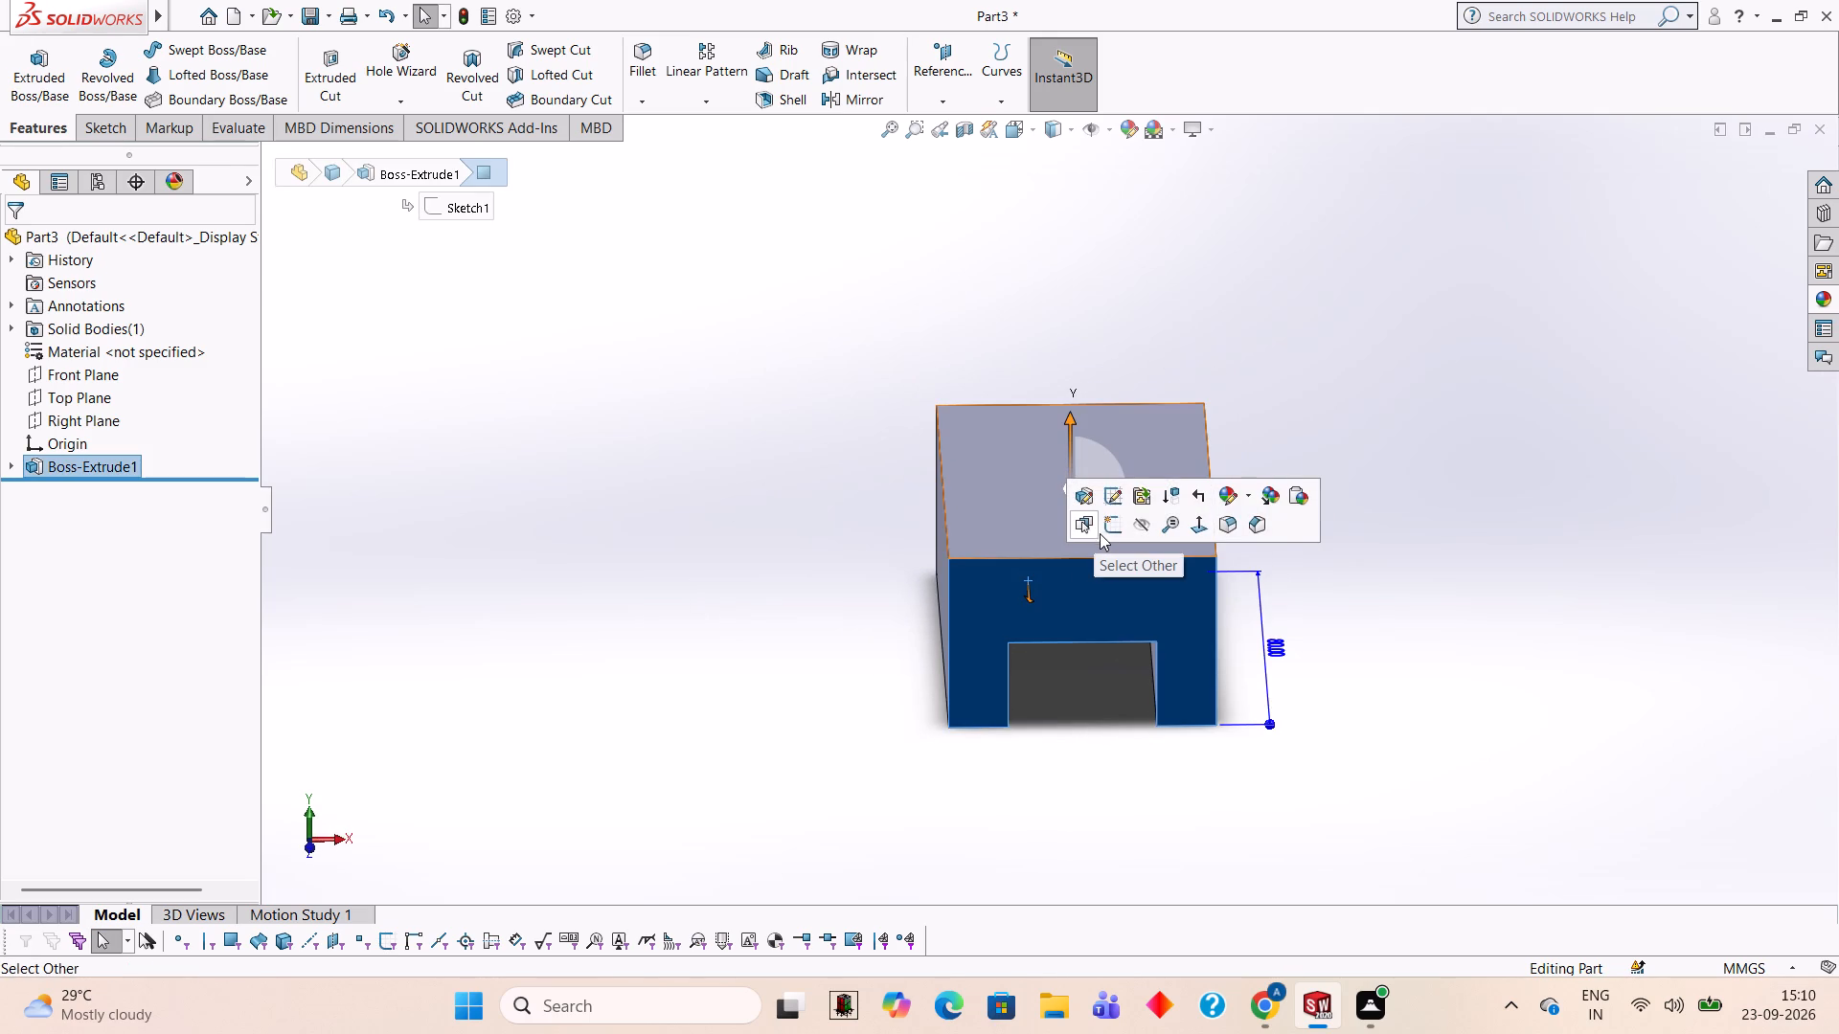
left_click(1105, 529)
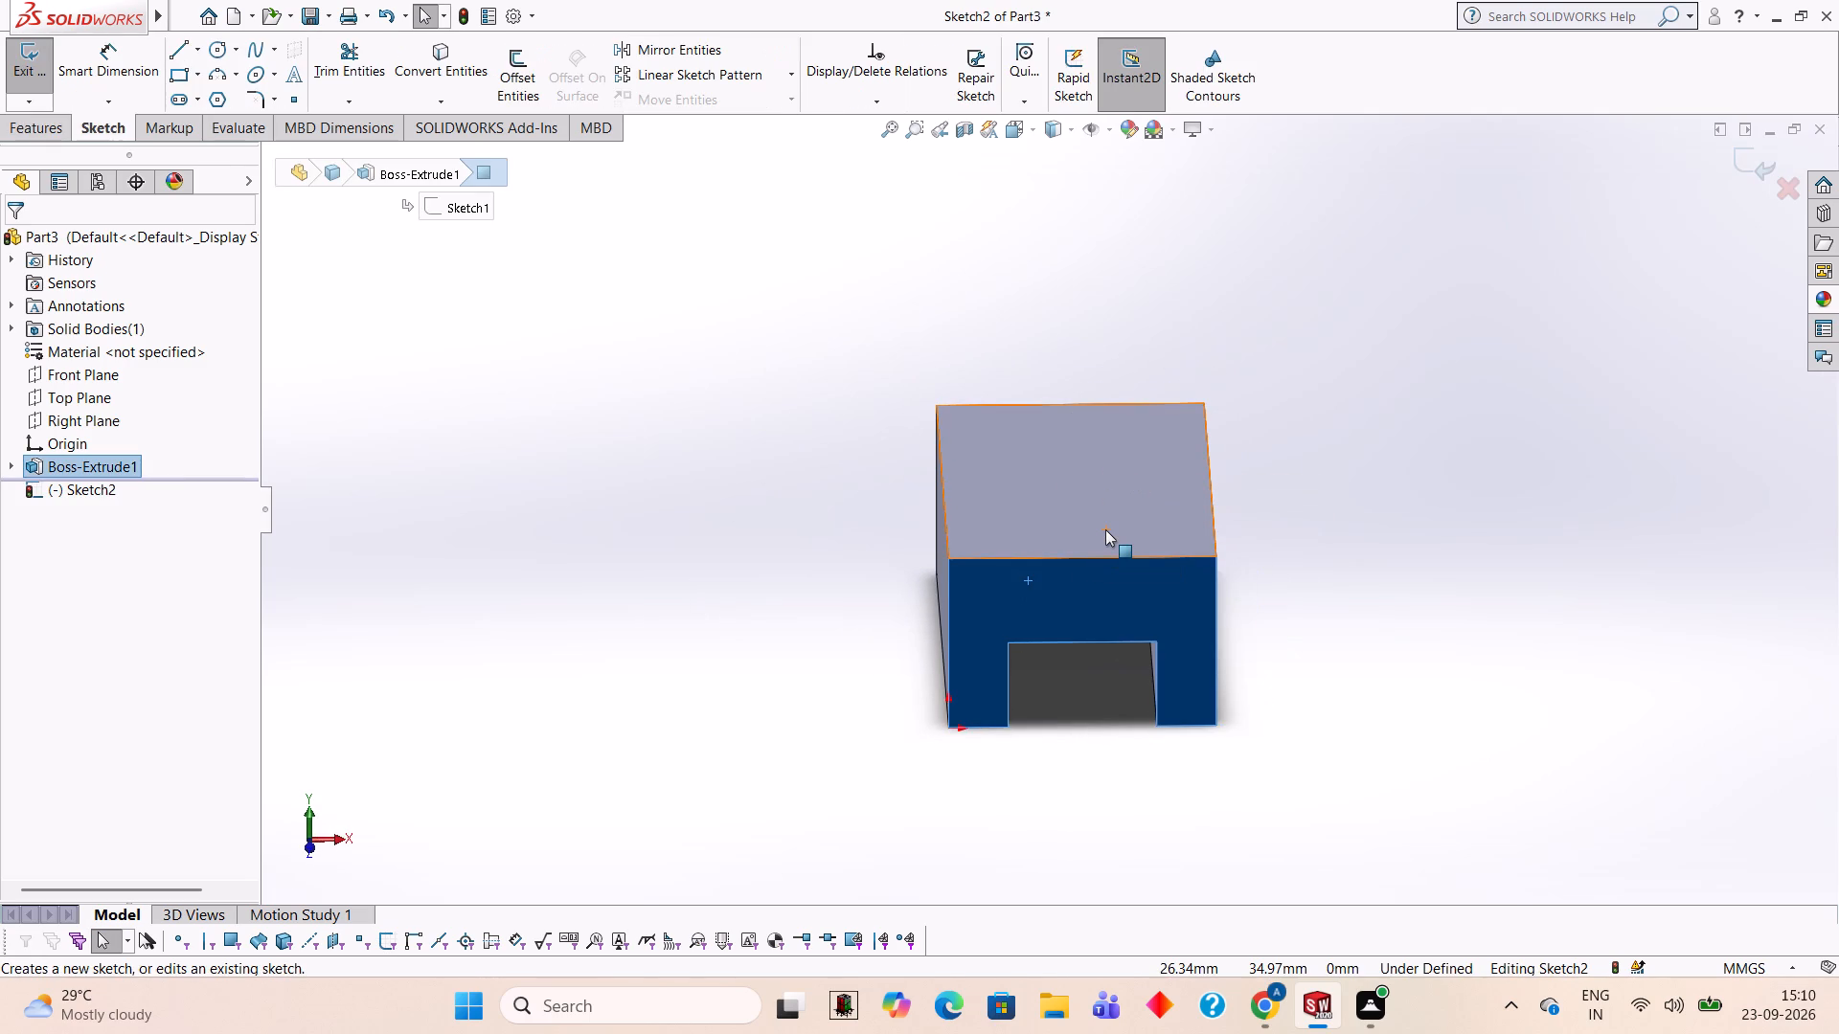
key("ctrl+8")
scroll(781, 620, "up", 3)
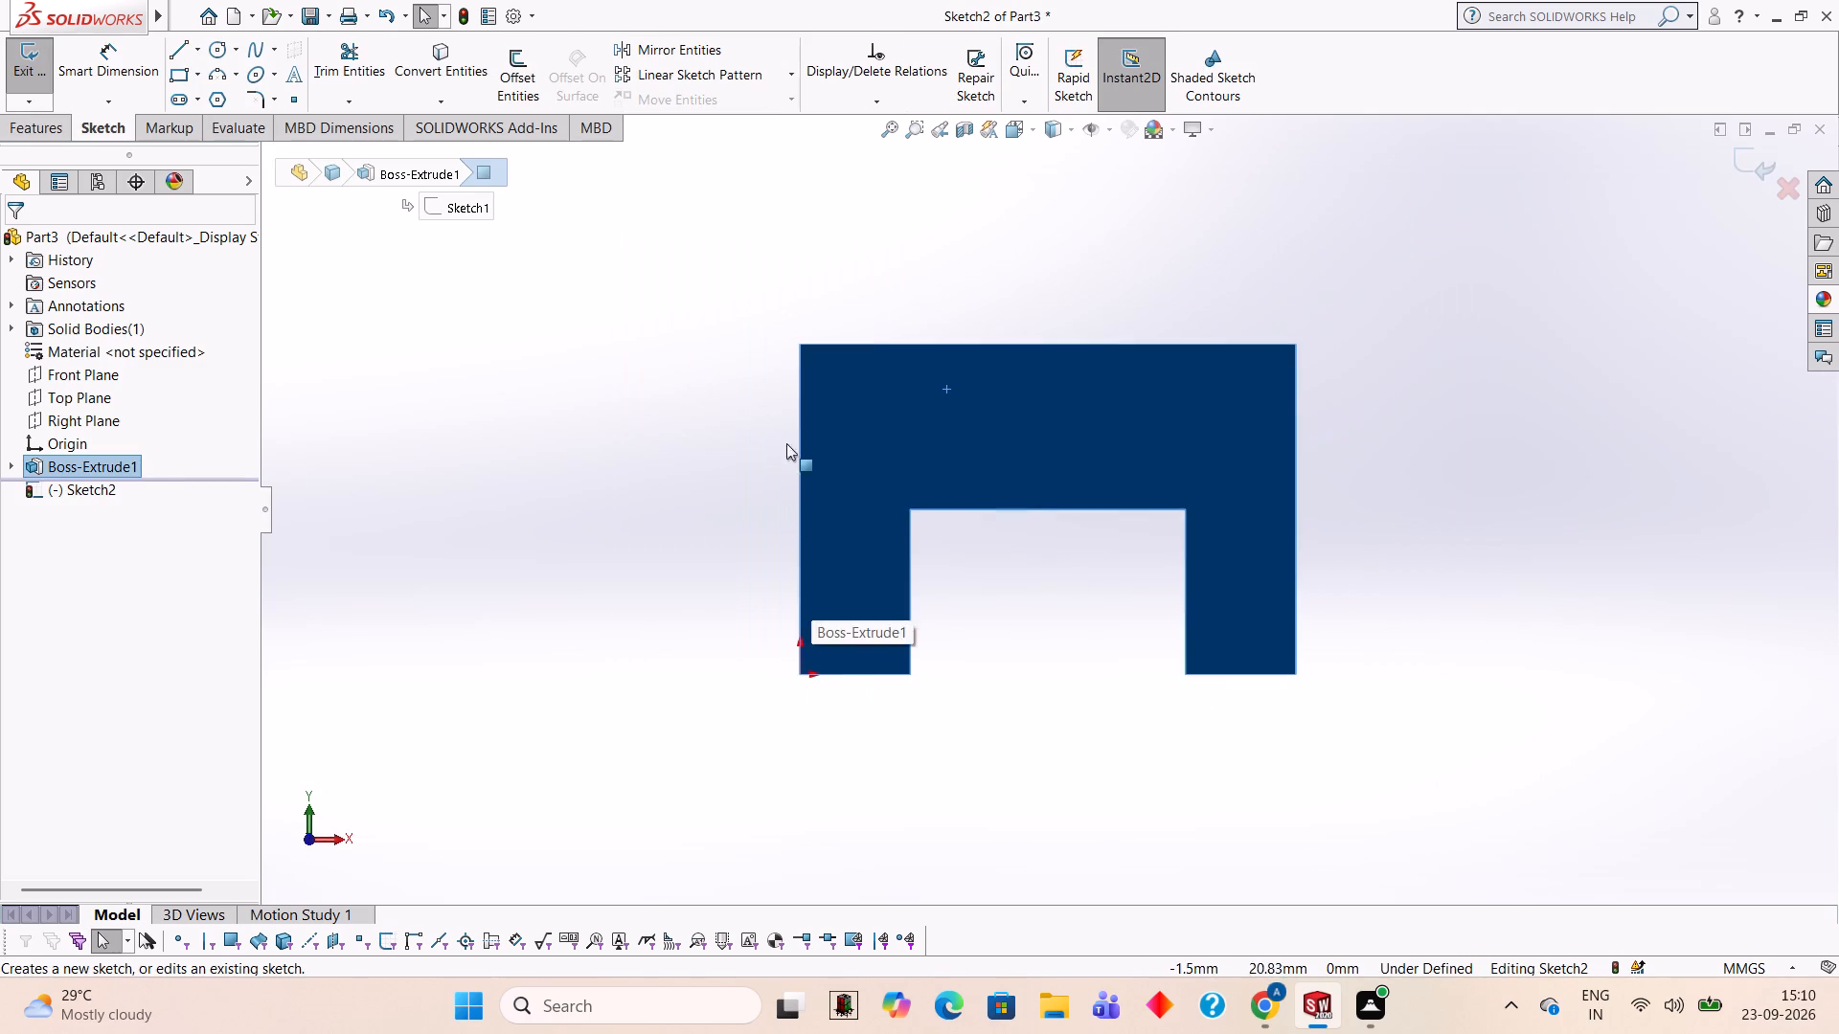
scroll(787, 443, "up", 1)
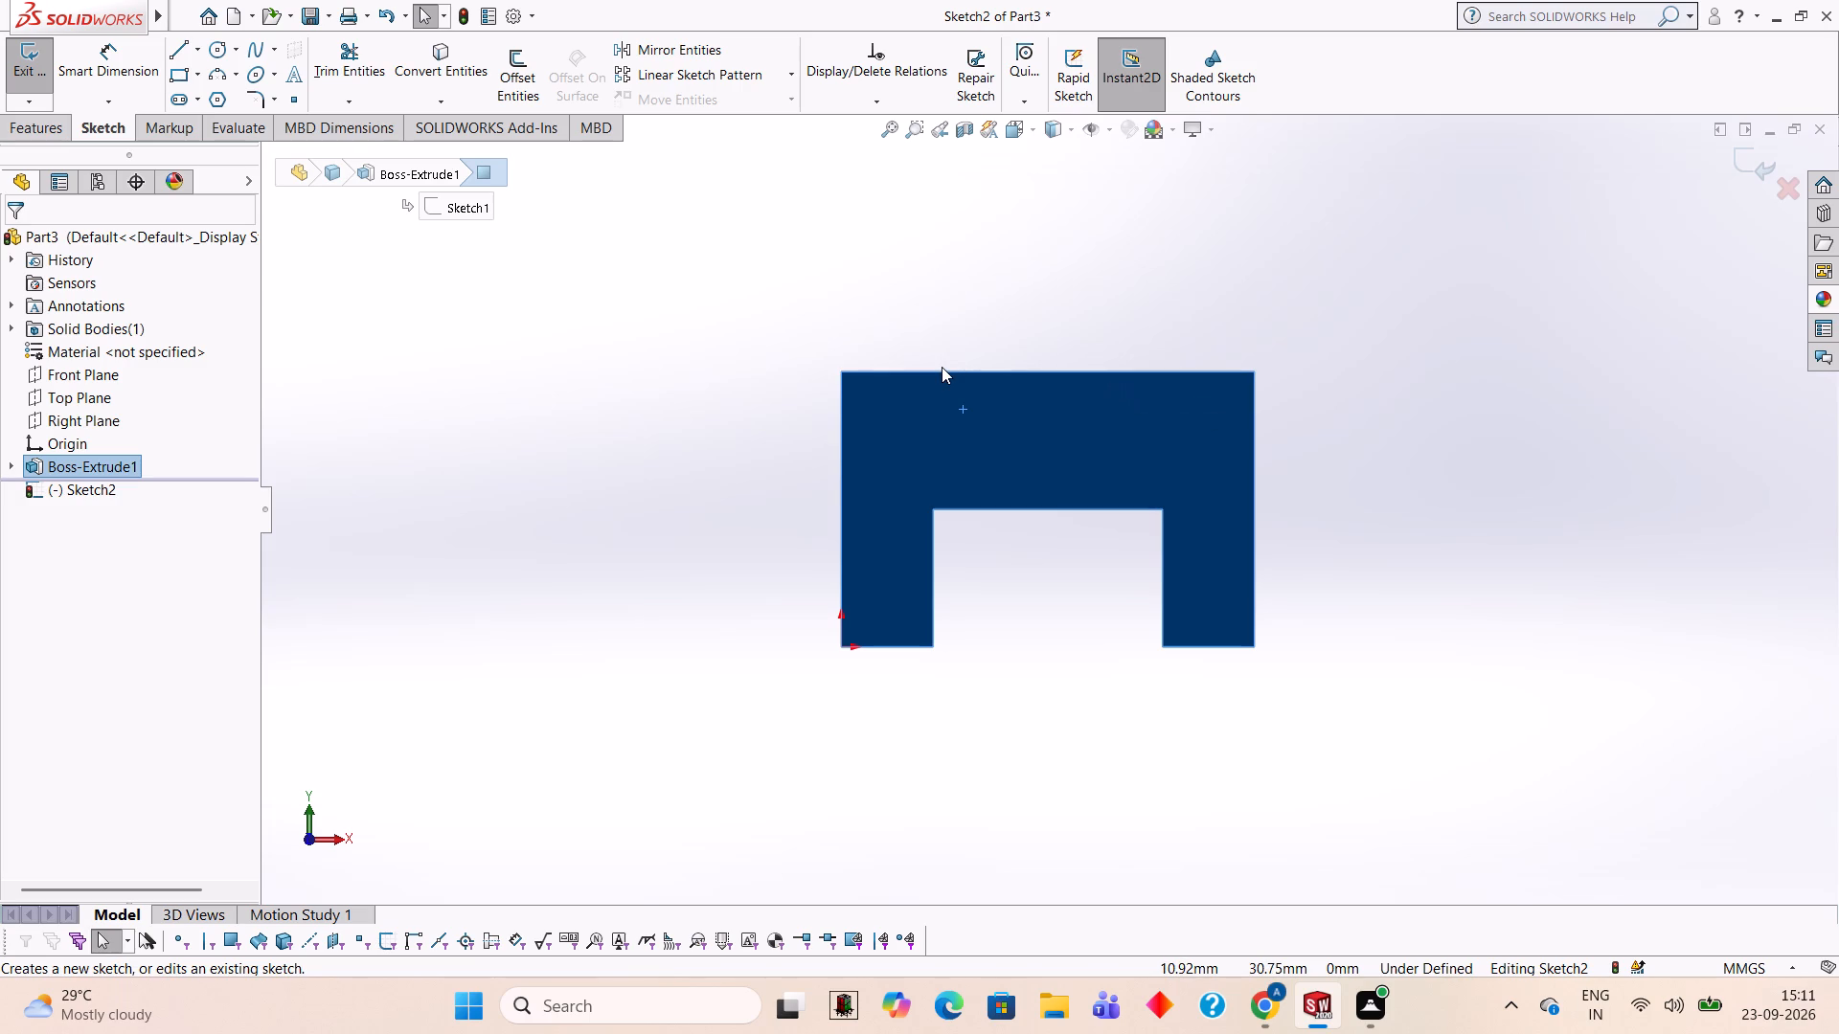
left_click(184, 48)
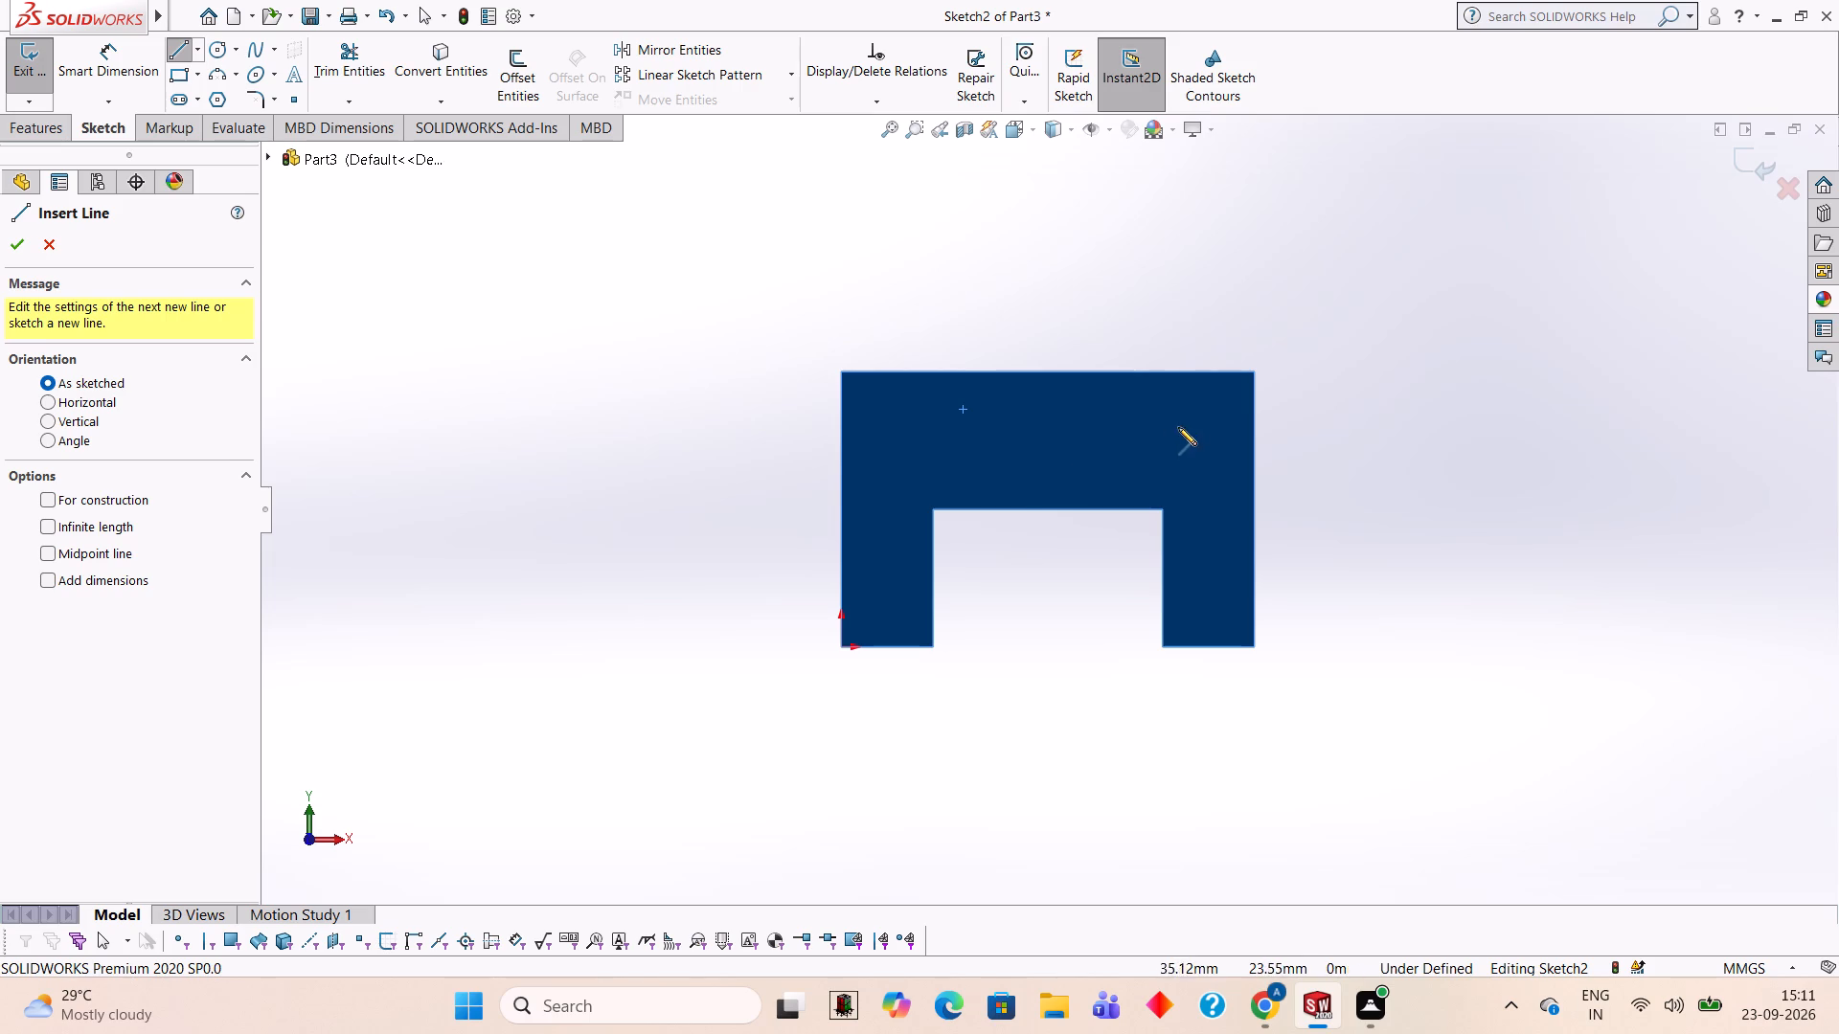
left_click(1048, 371)
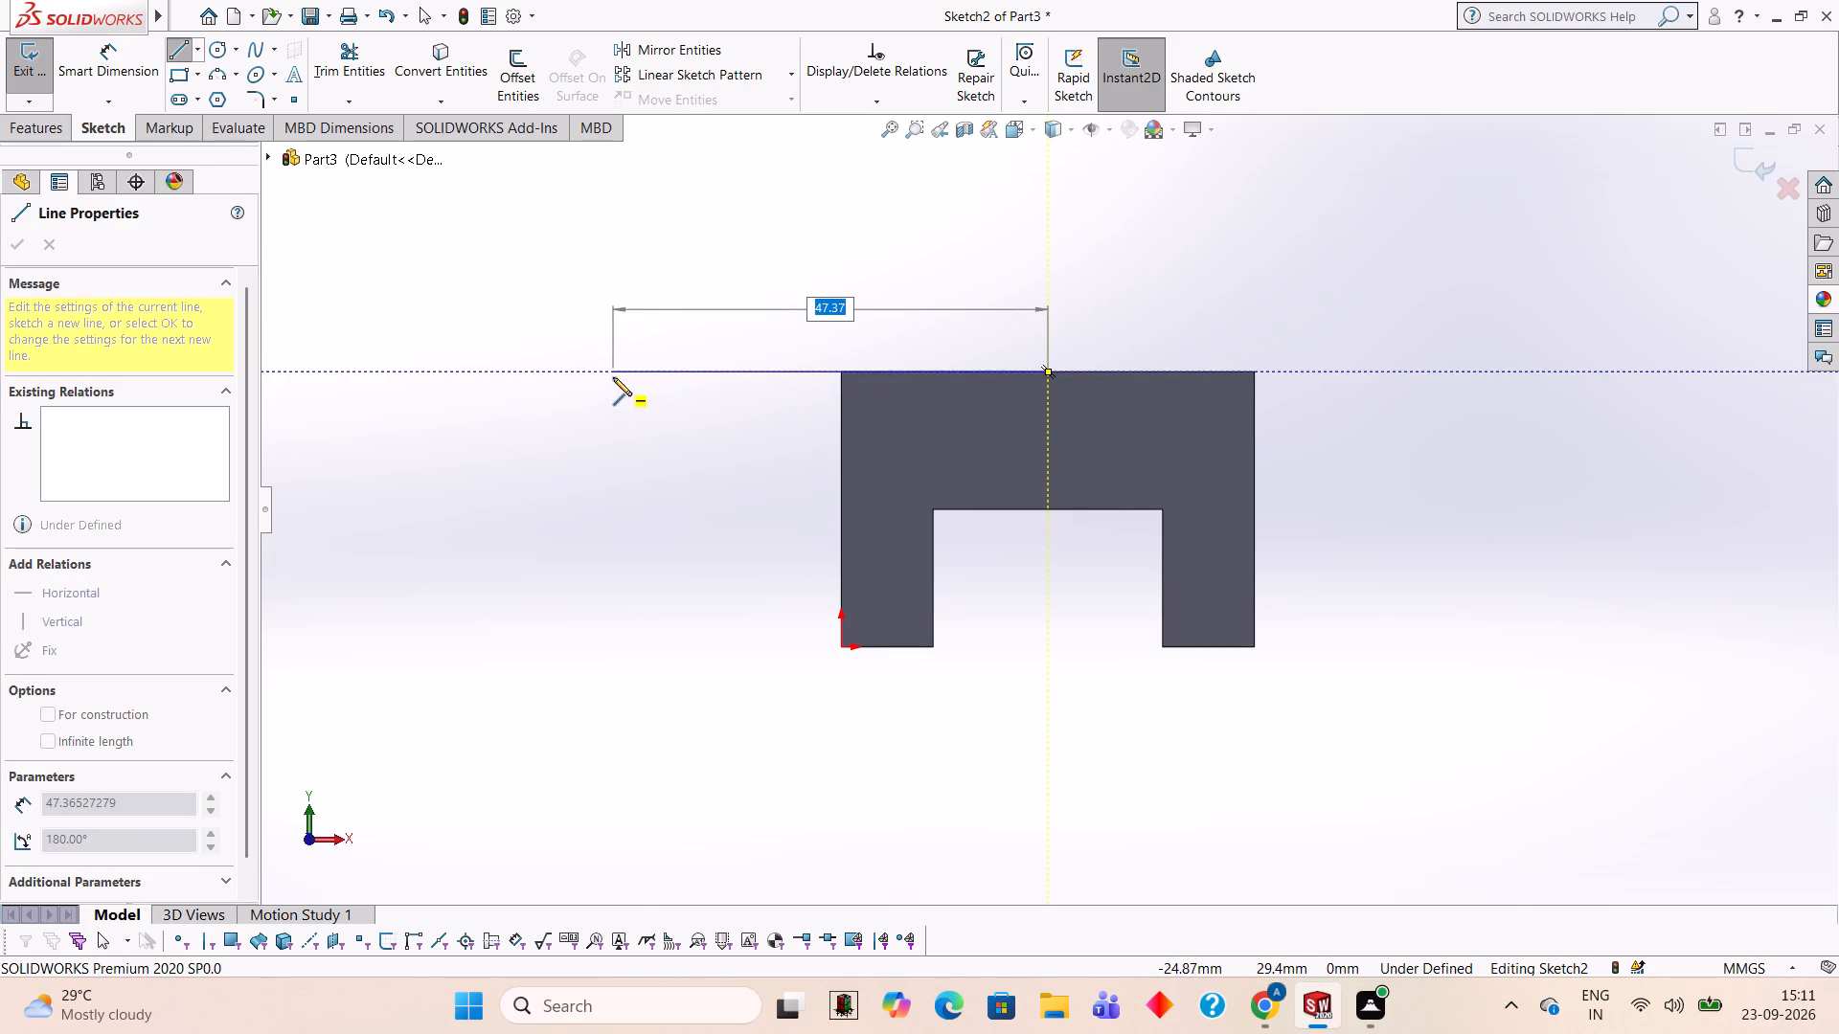
type("125")
key("Return")
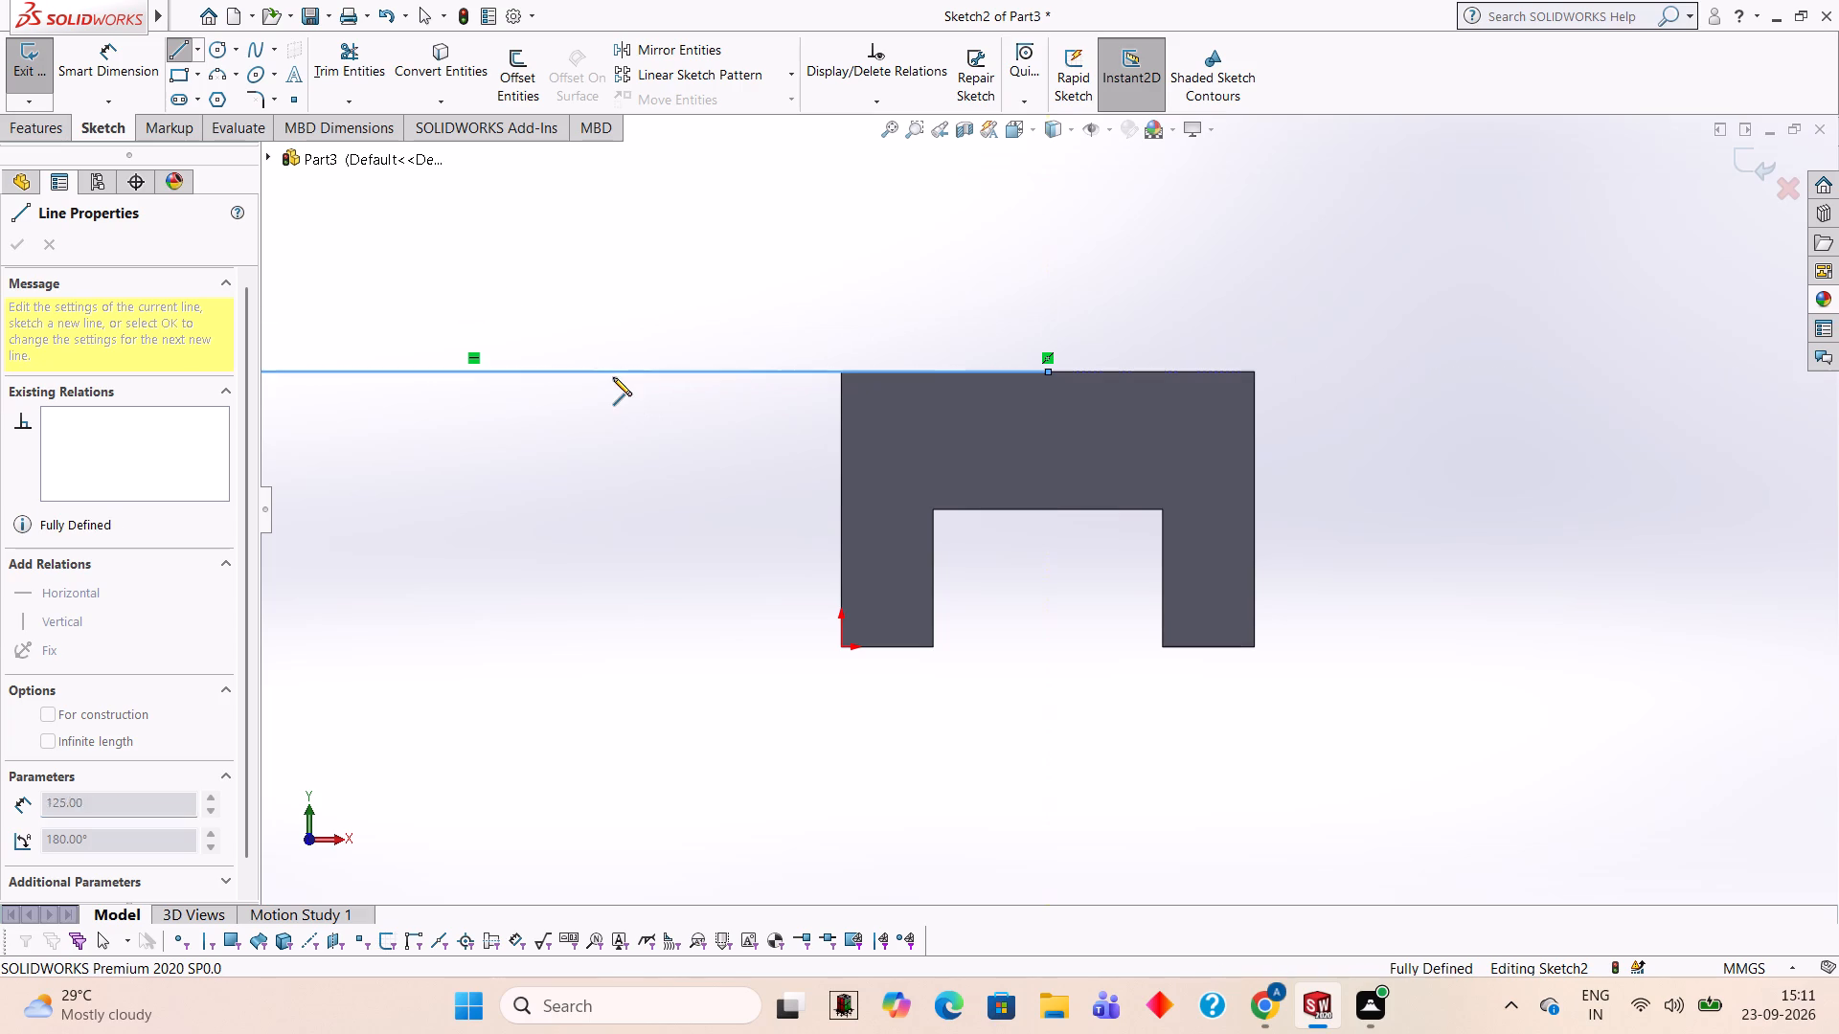
Continue with a 45 mm vertical line upward, and a slanted line down to the block's upper-left corner.
scroll(642, 377, "up", 3)
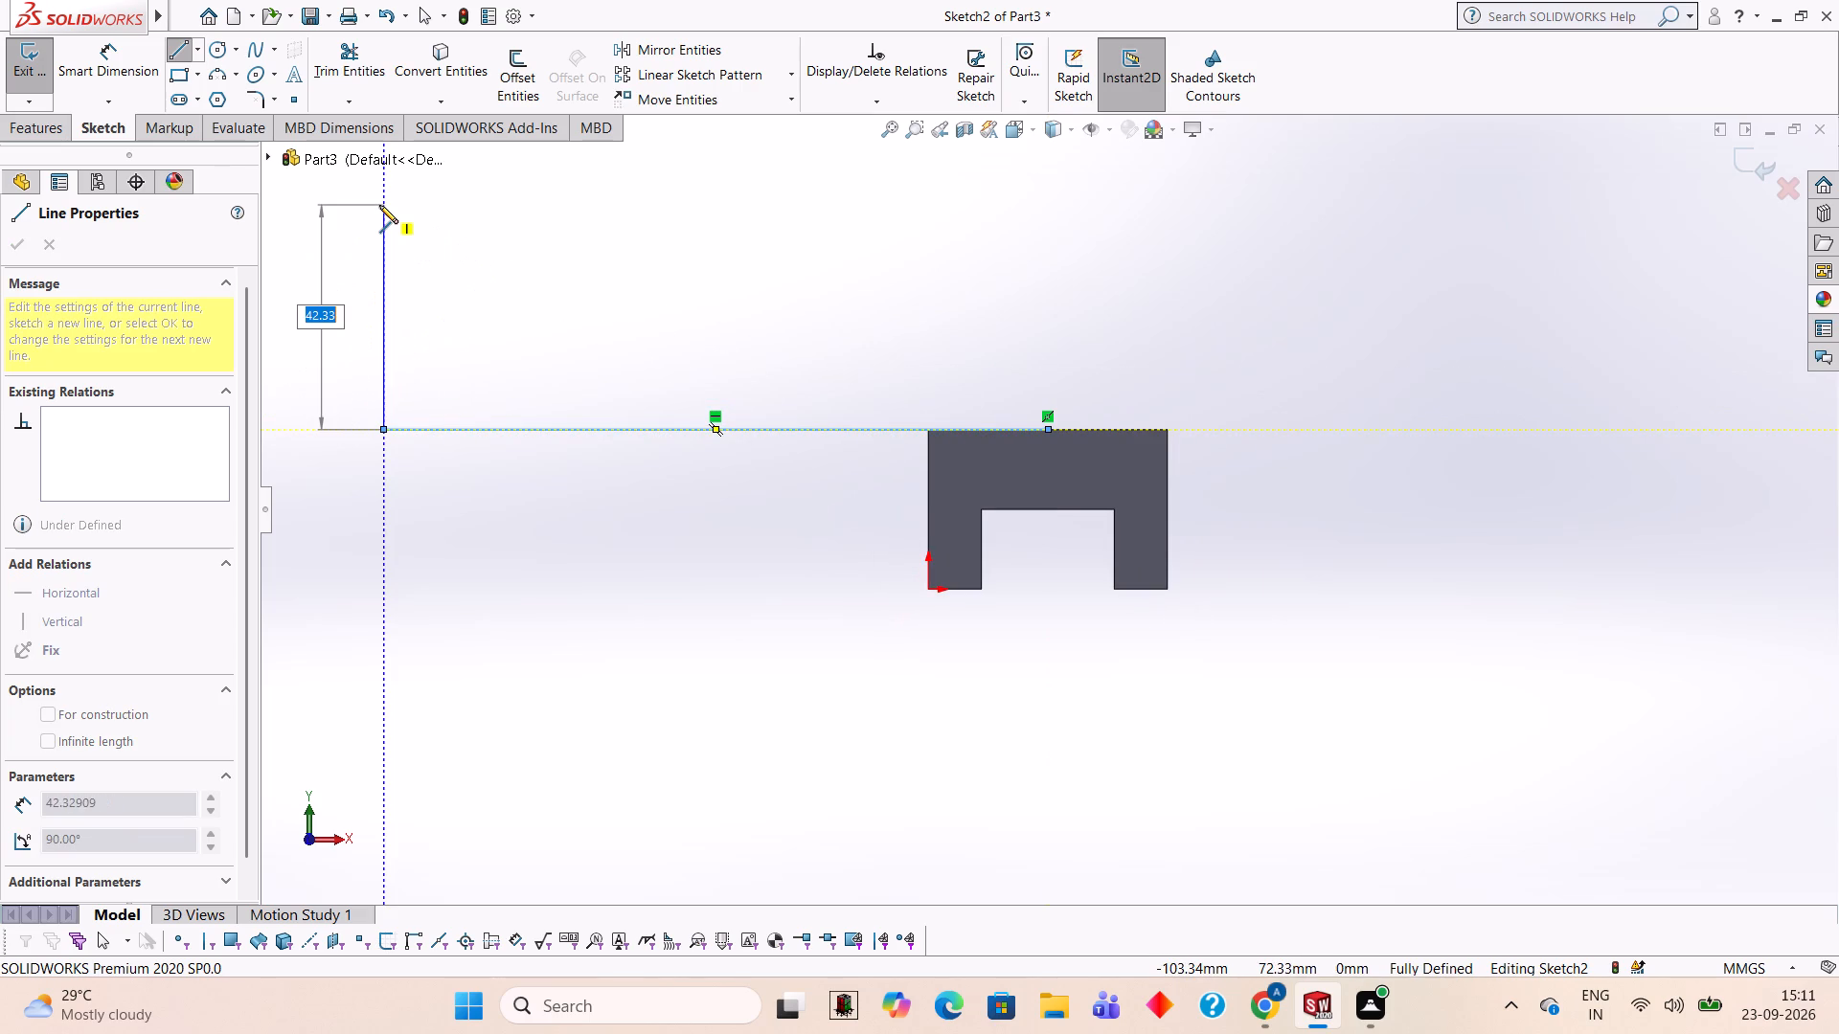
scroll(377, 204, "up", 1)
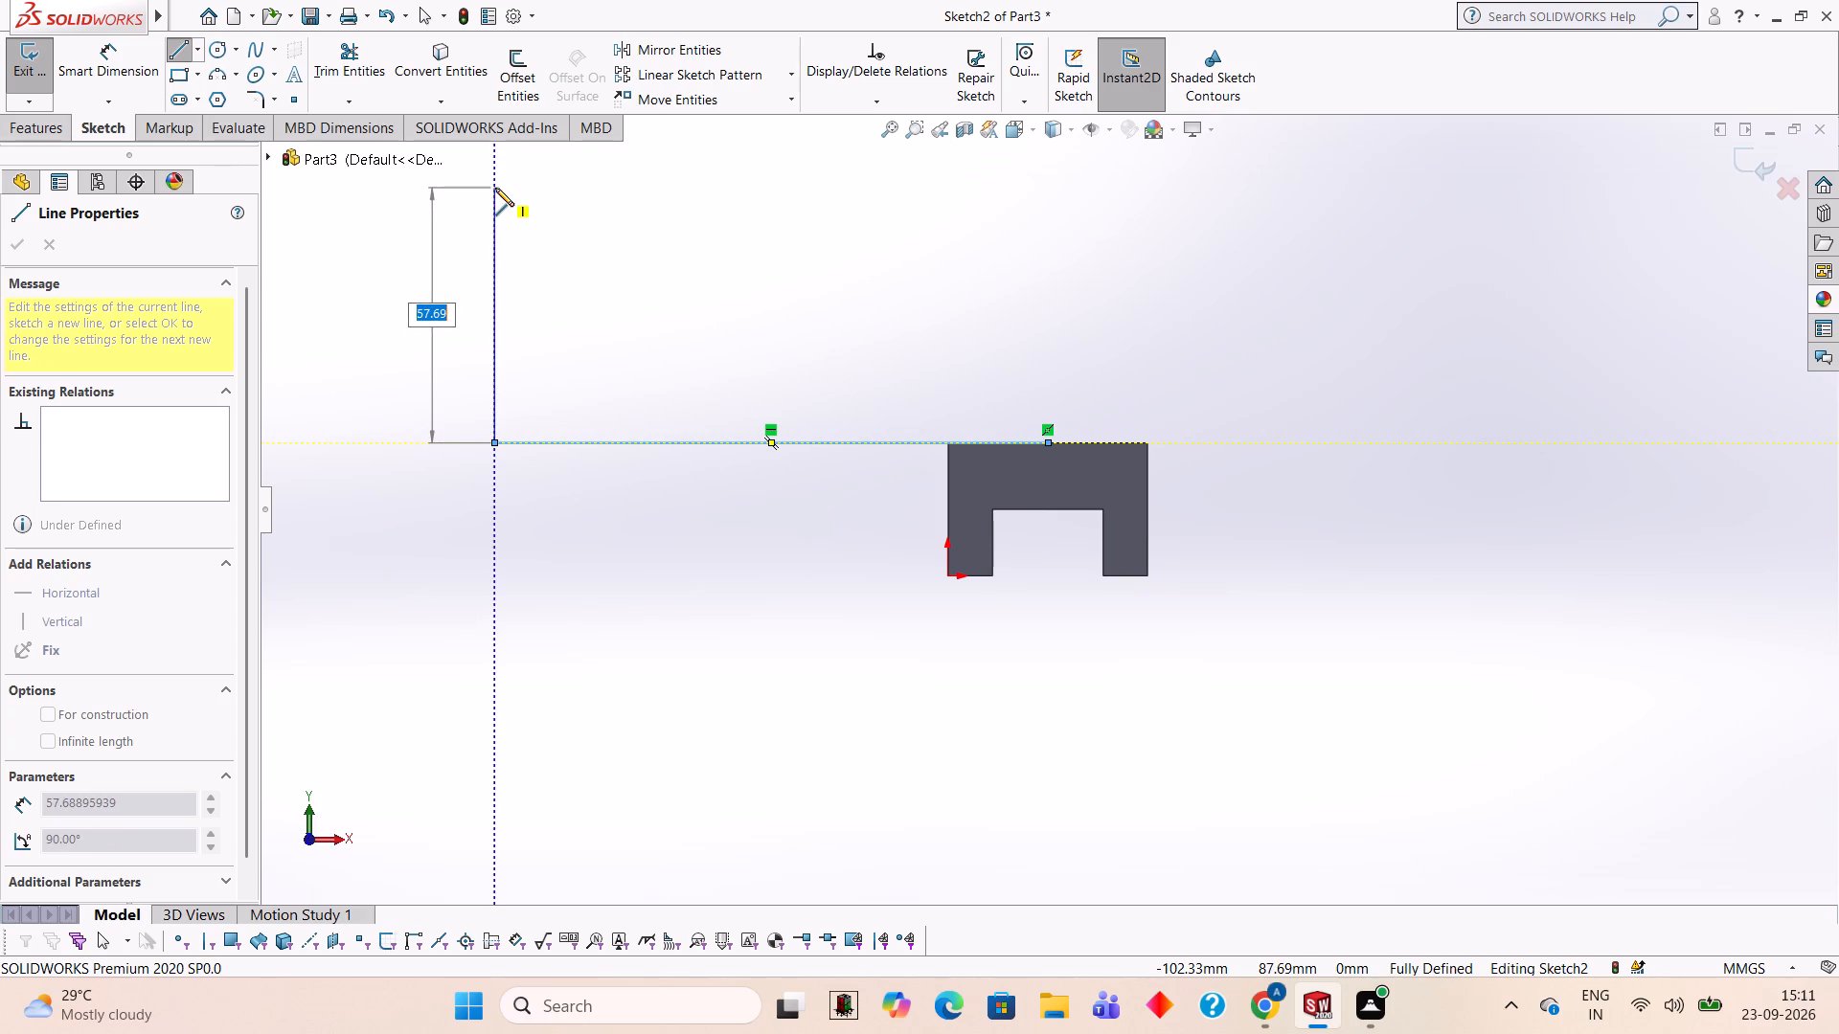
type("45")
key("Return")
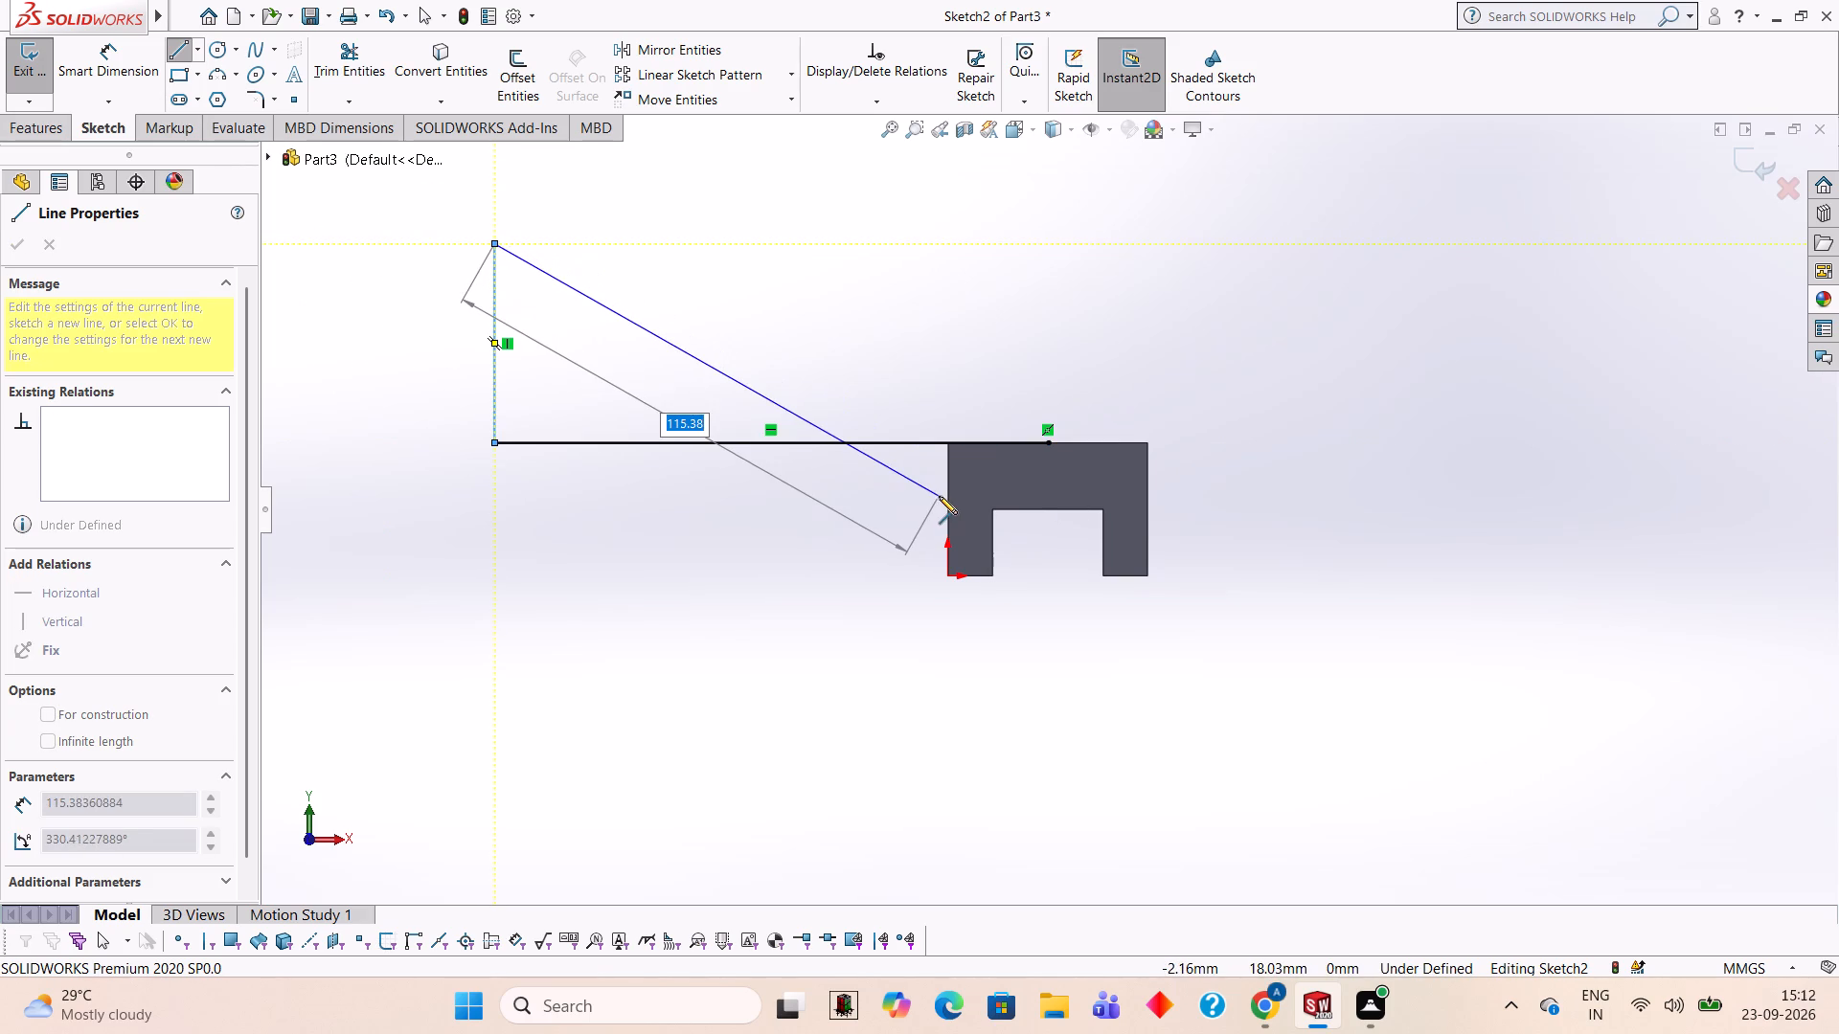
left_click(946, 440)
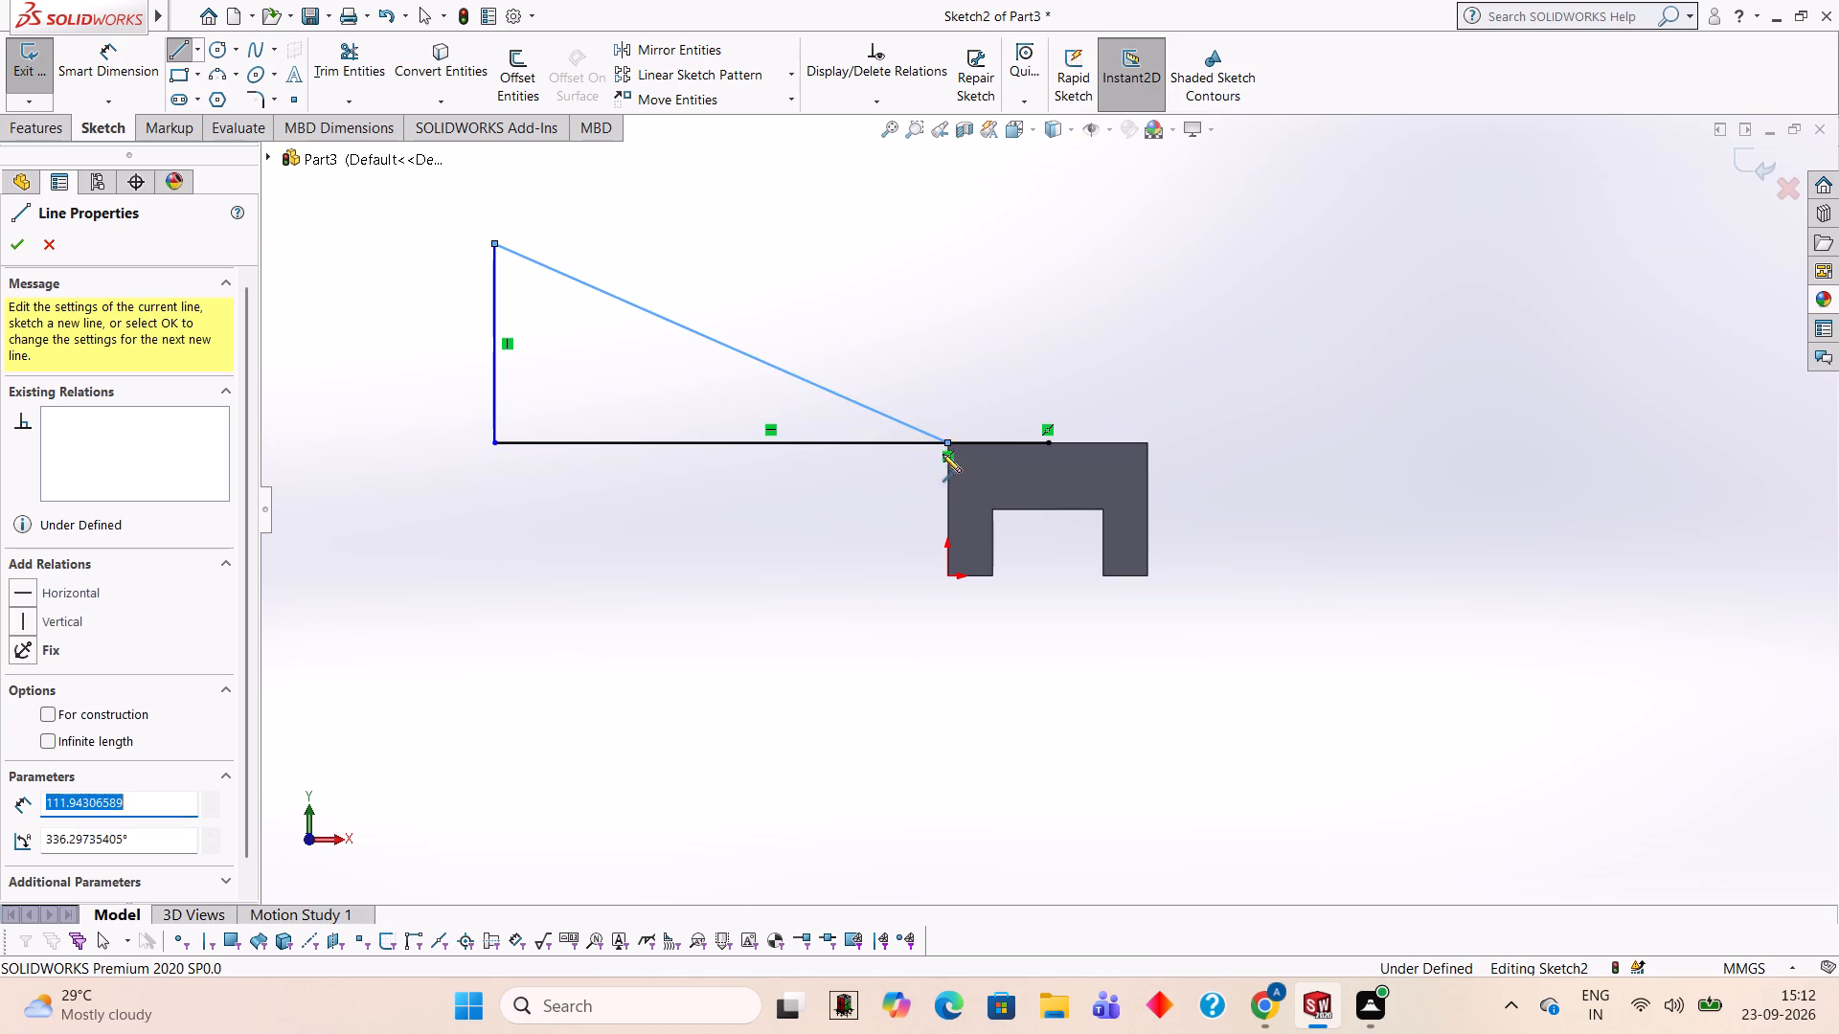
key("Escape")
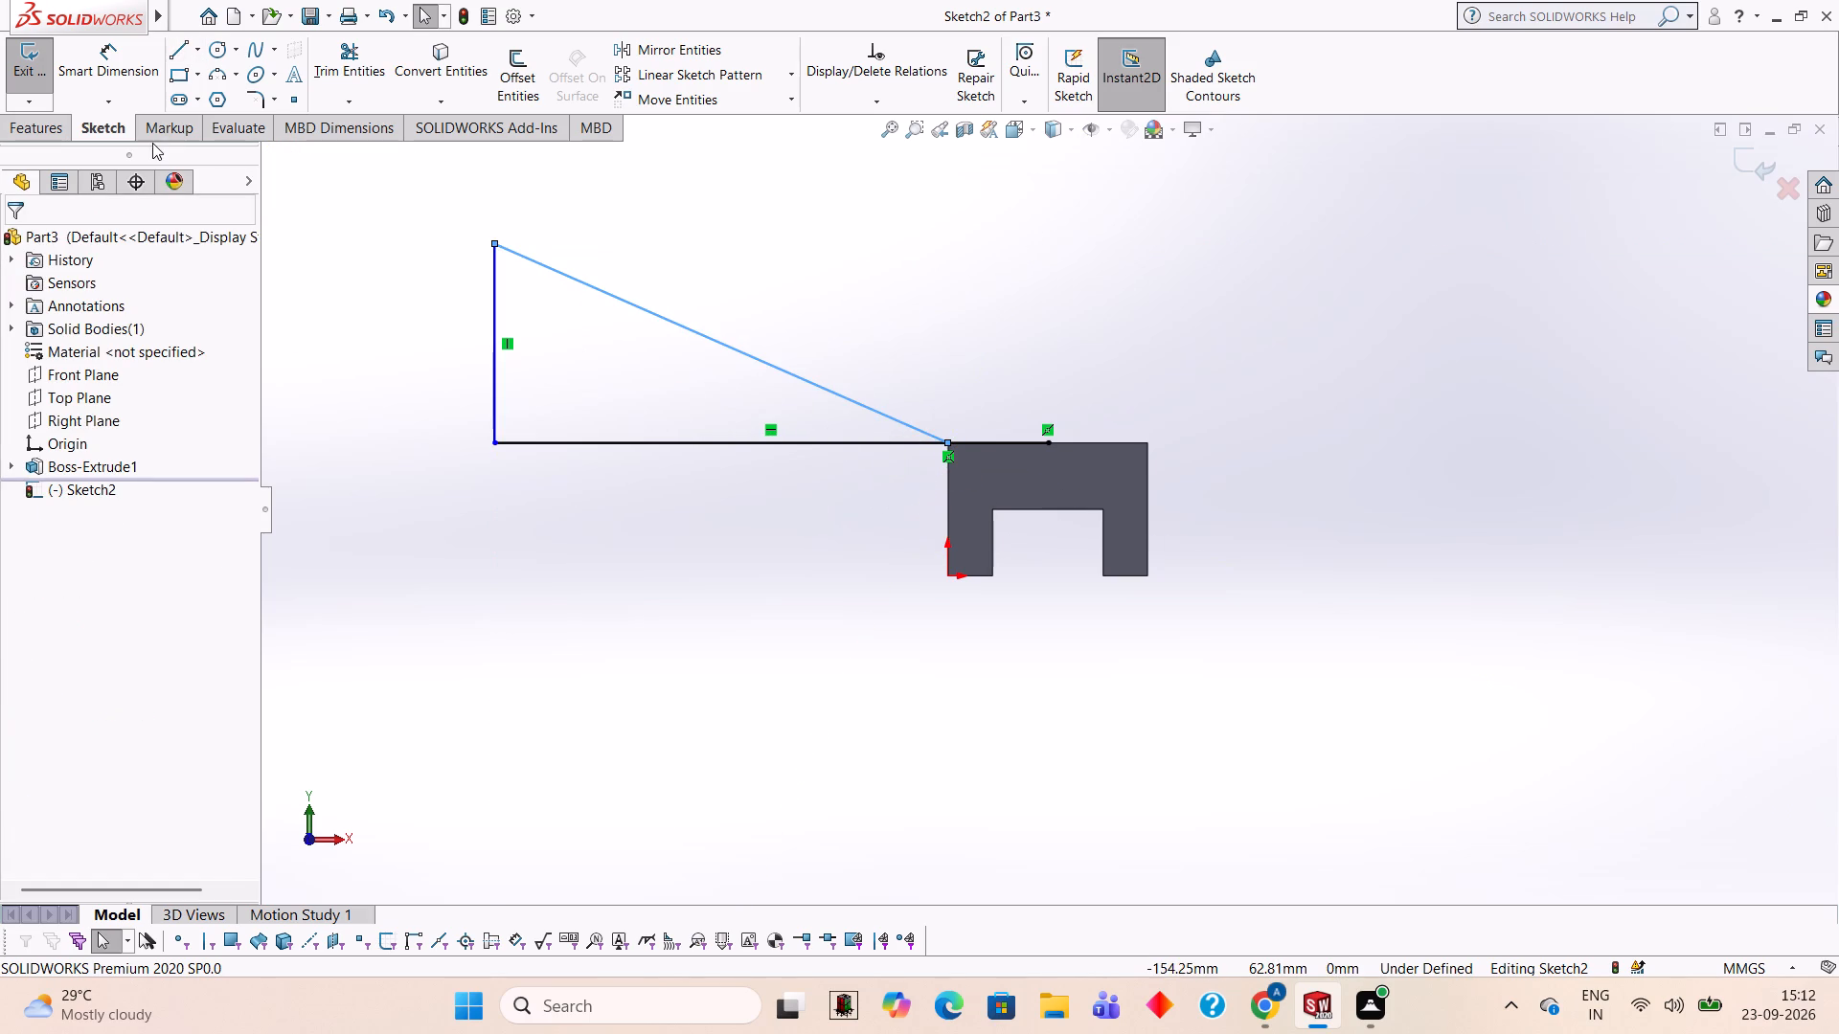
Trim away the vertical line and the part of the horizontal line lying outside the block.
left_click(332, 66)
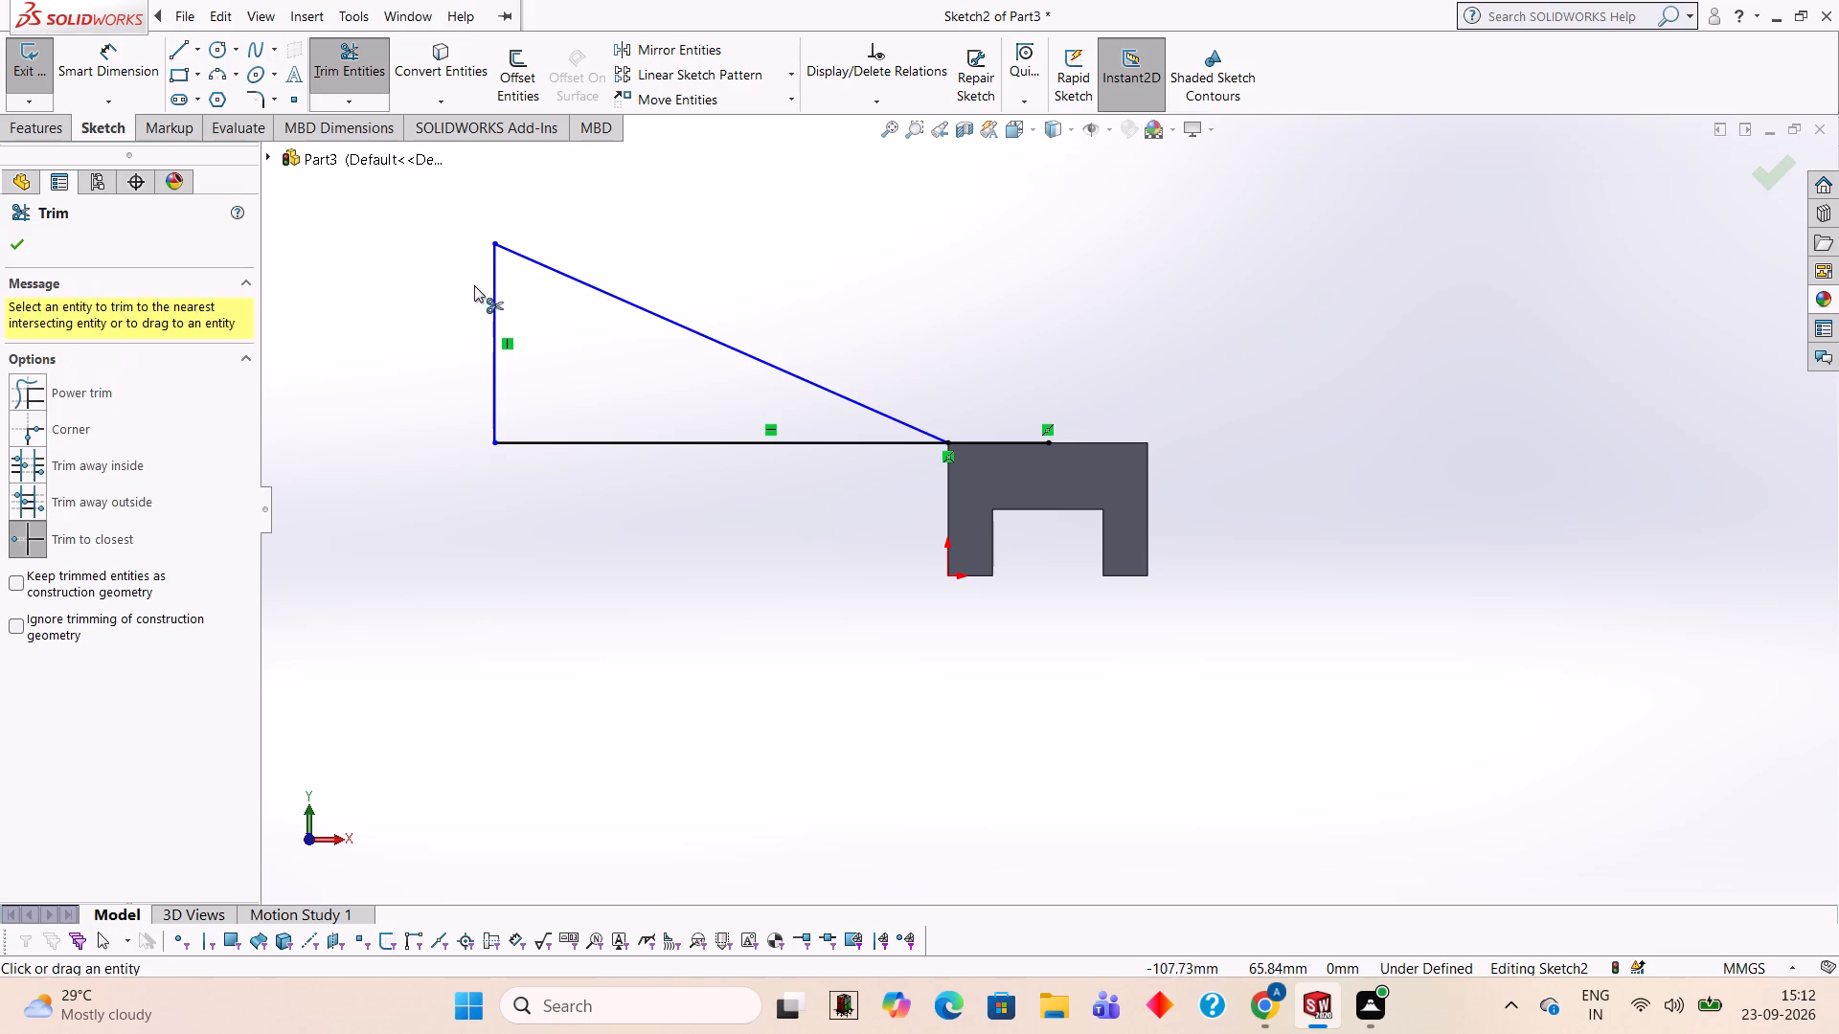
left_click(492, 302)
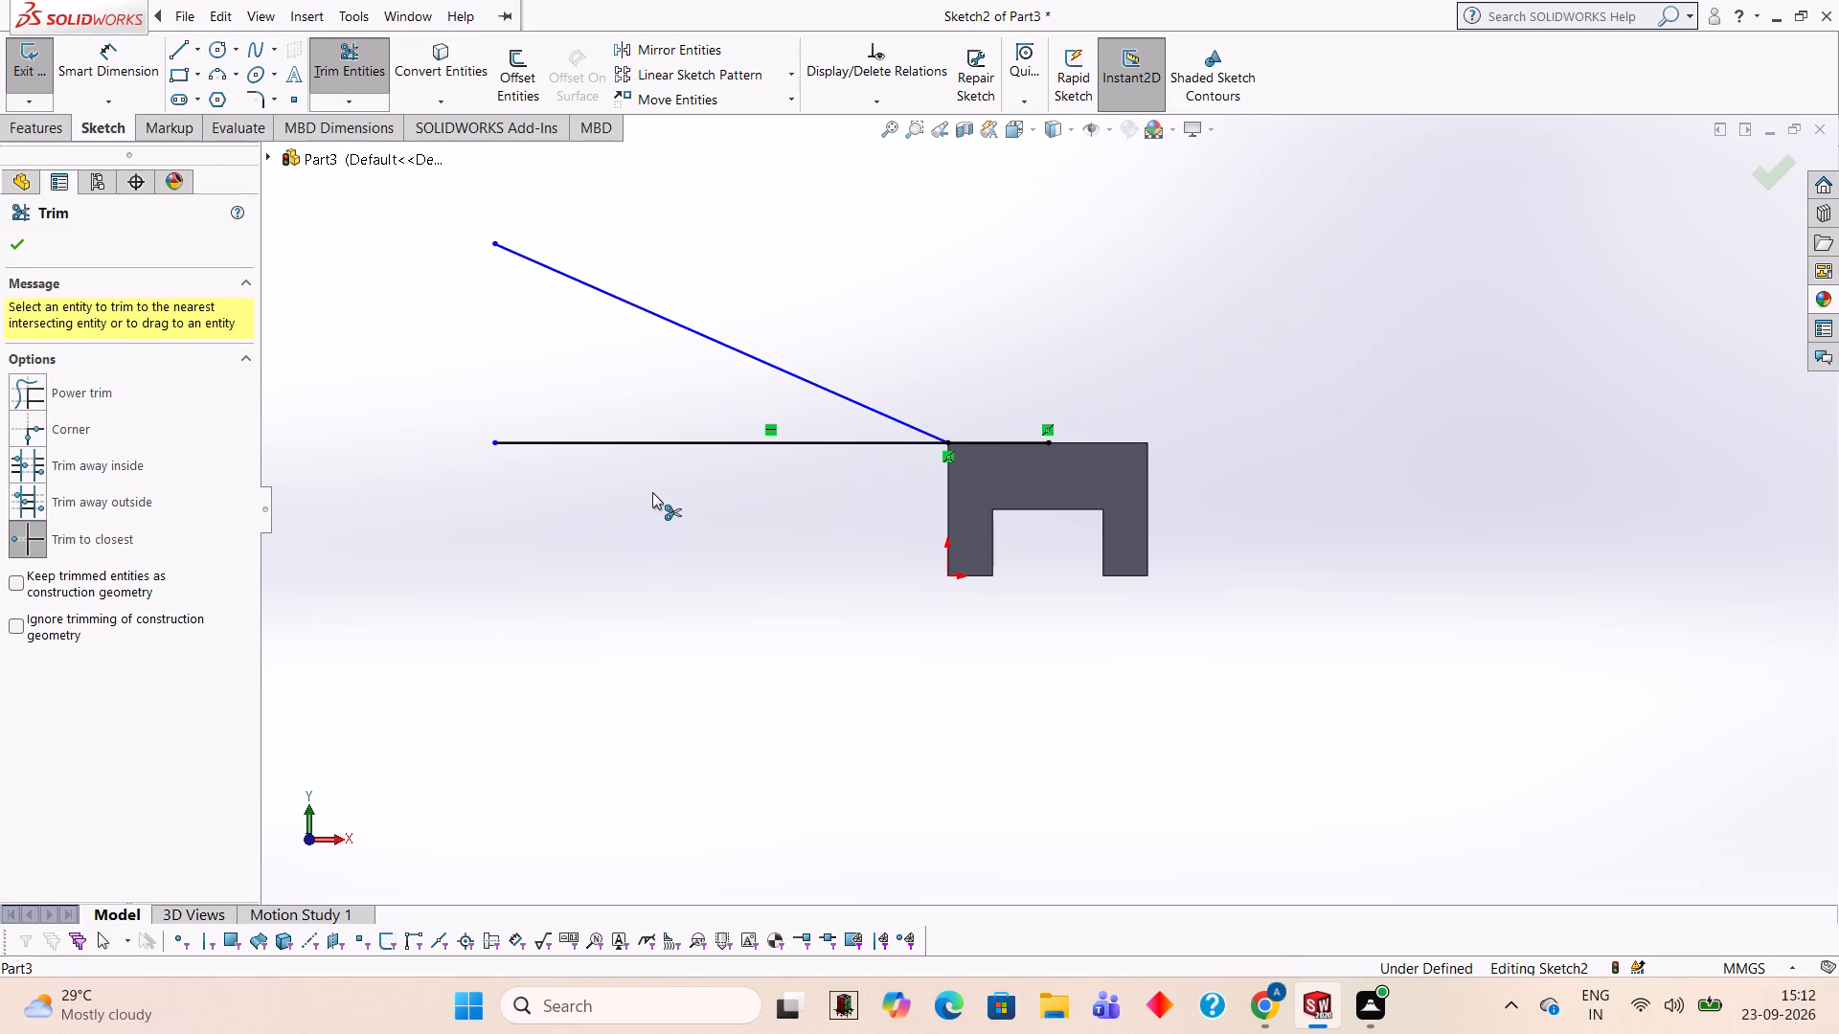
left_click(656, 446)
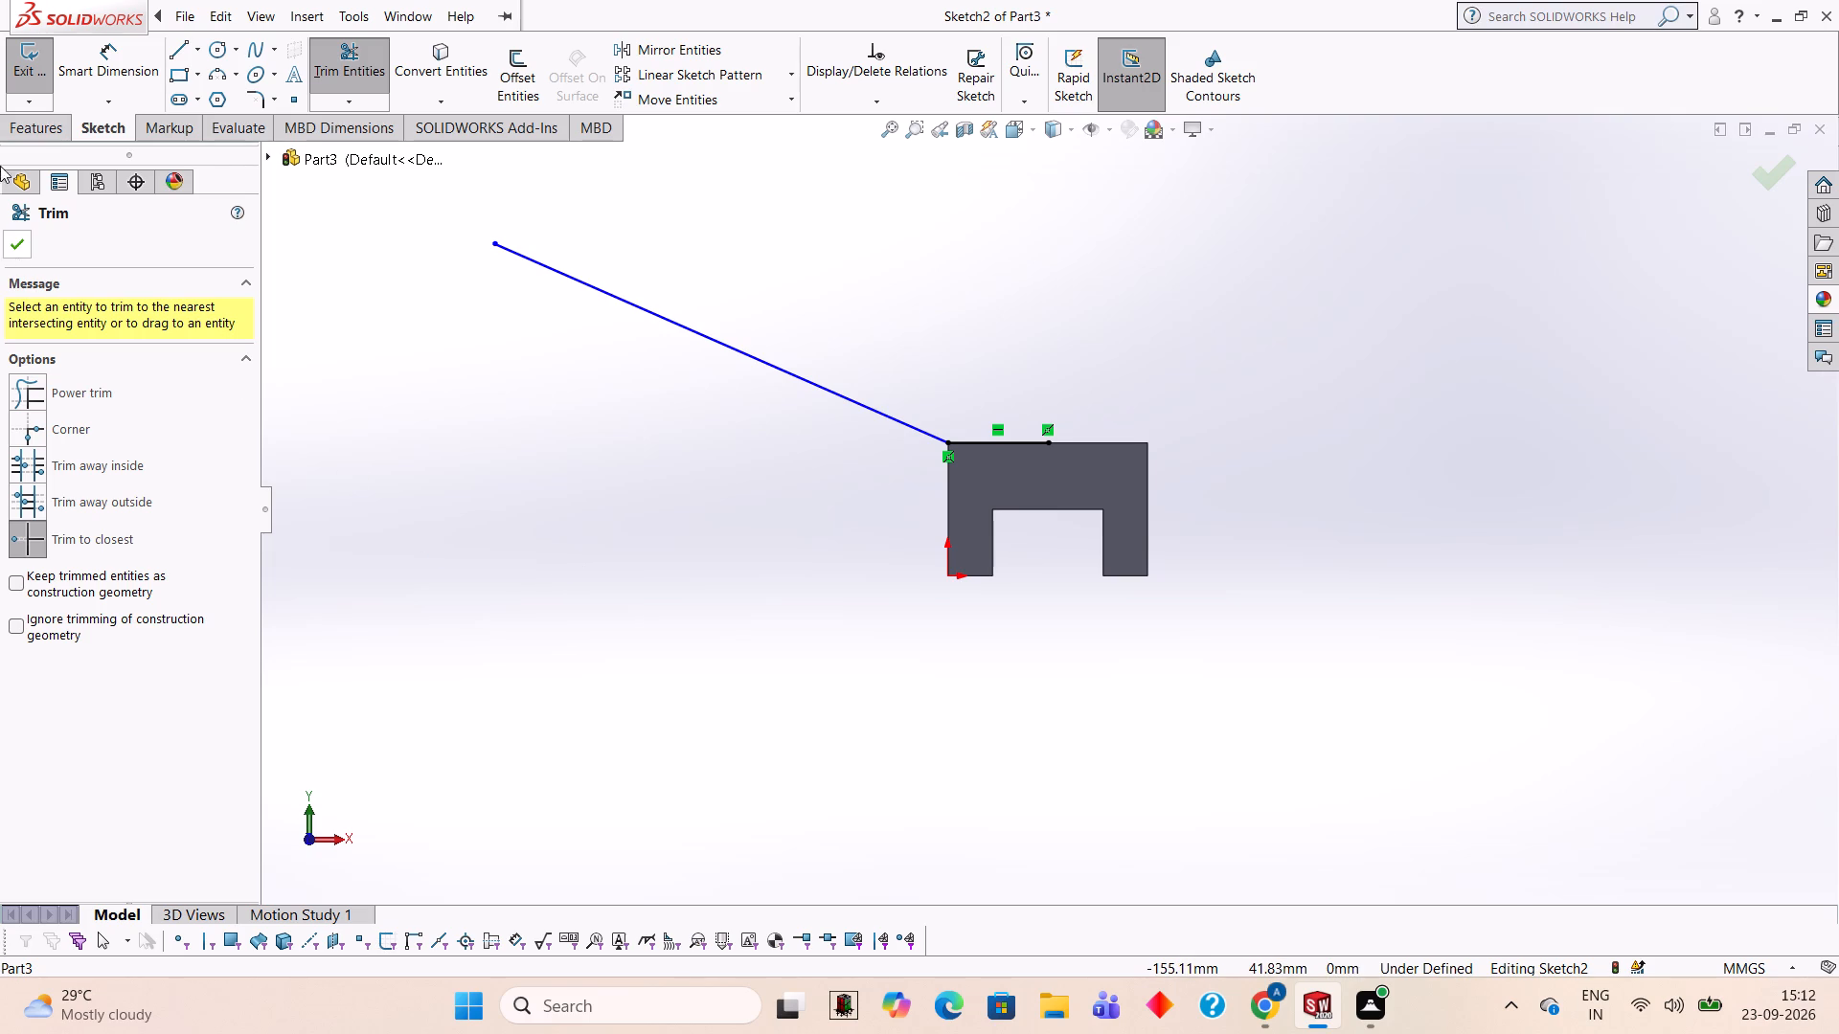
Draw 20 mm vertical lines downward from both ends of the slanted line and join their lower ends to close a parallelogram.
left_click(170, 52)
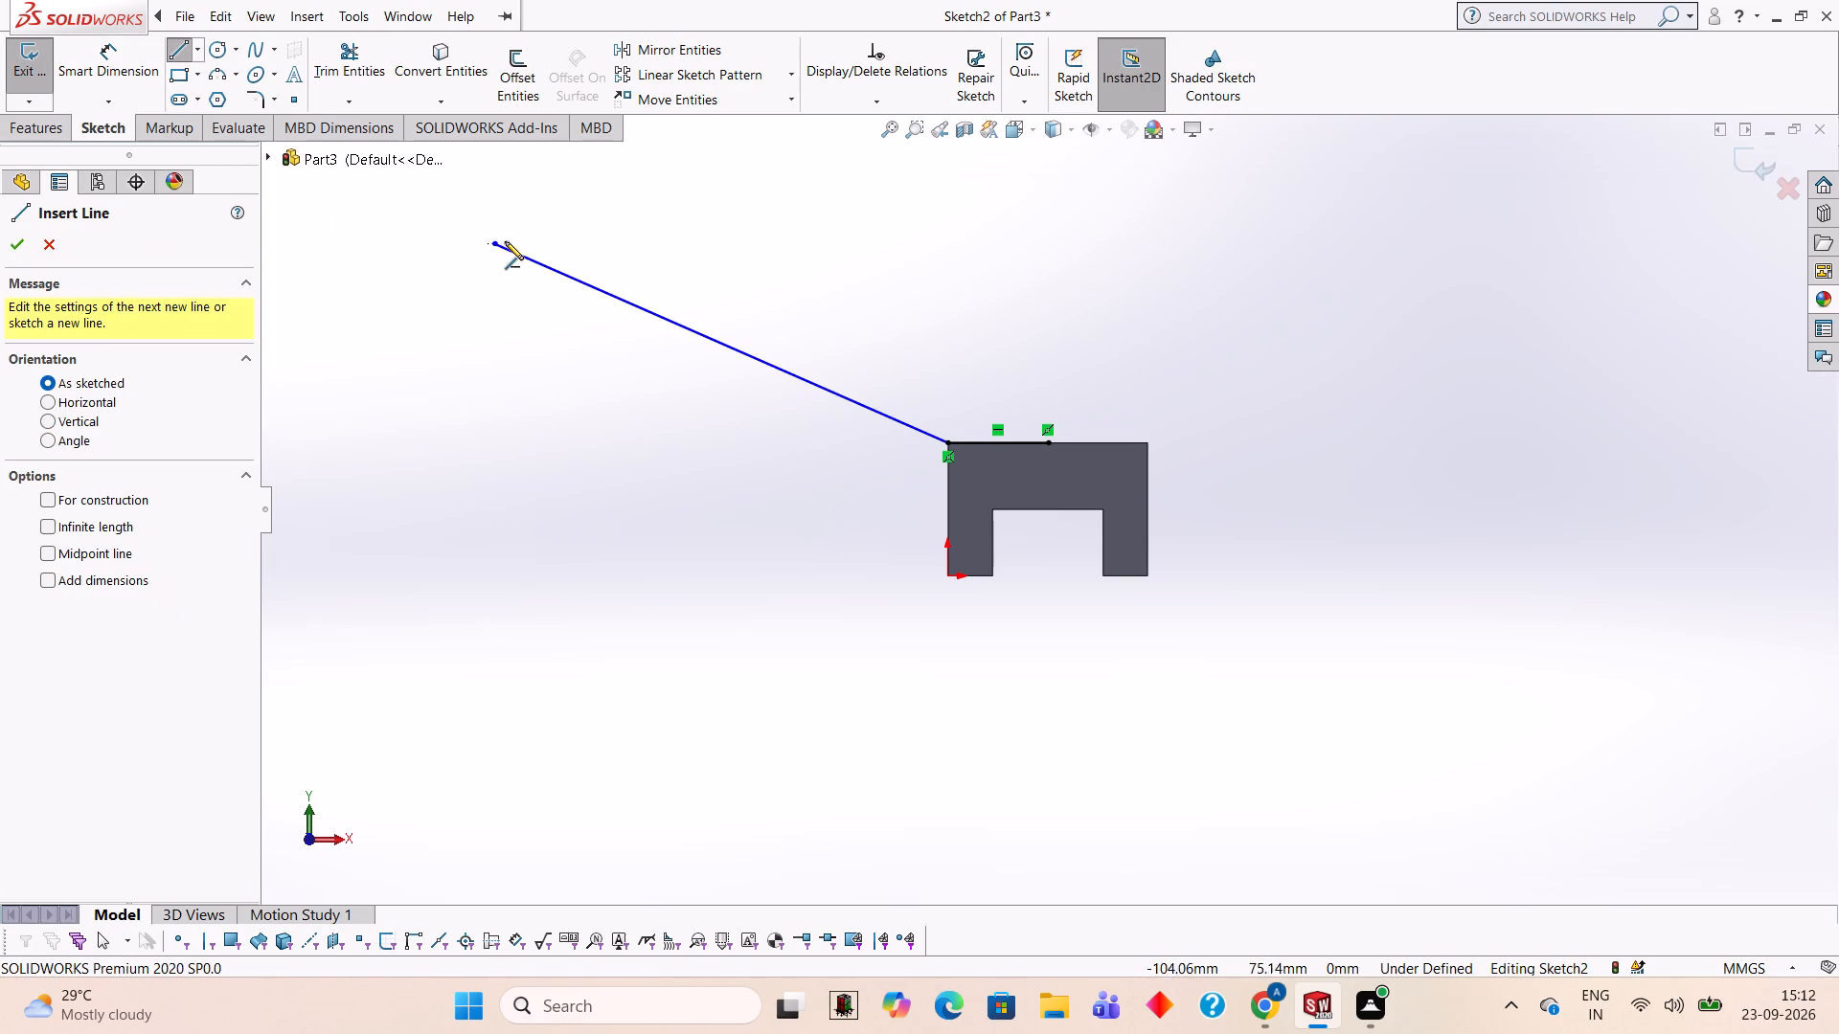
left_click(493, 241)
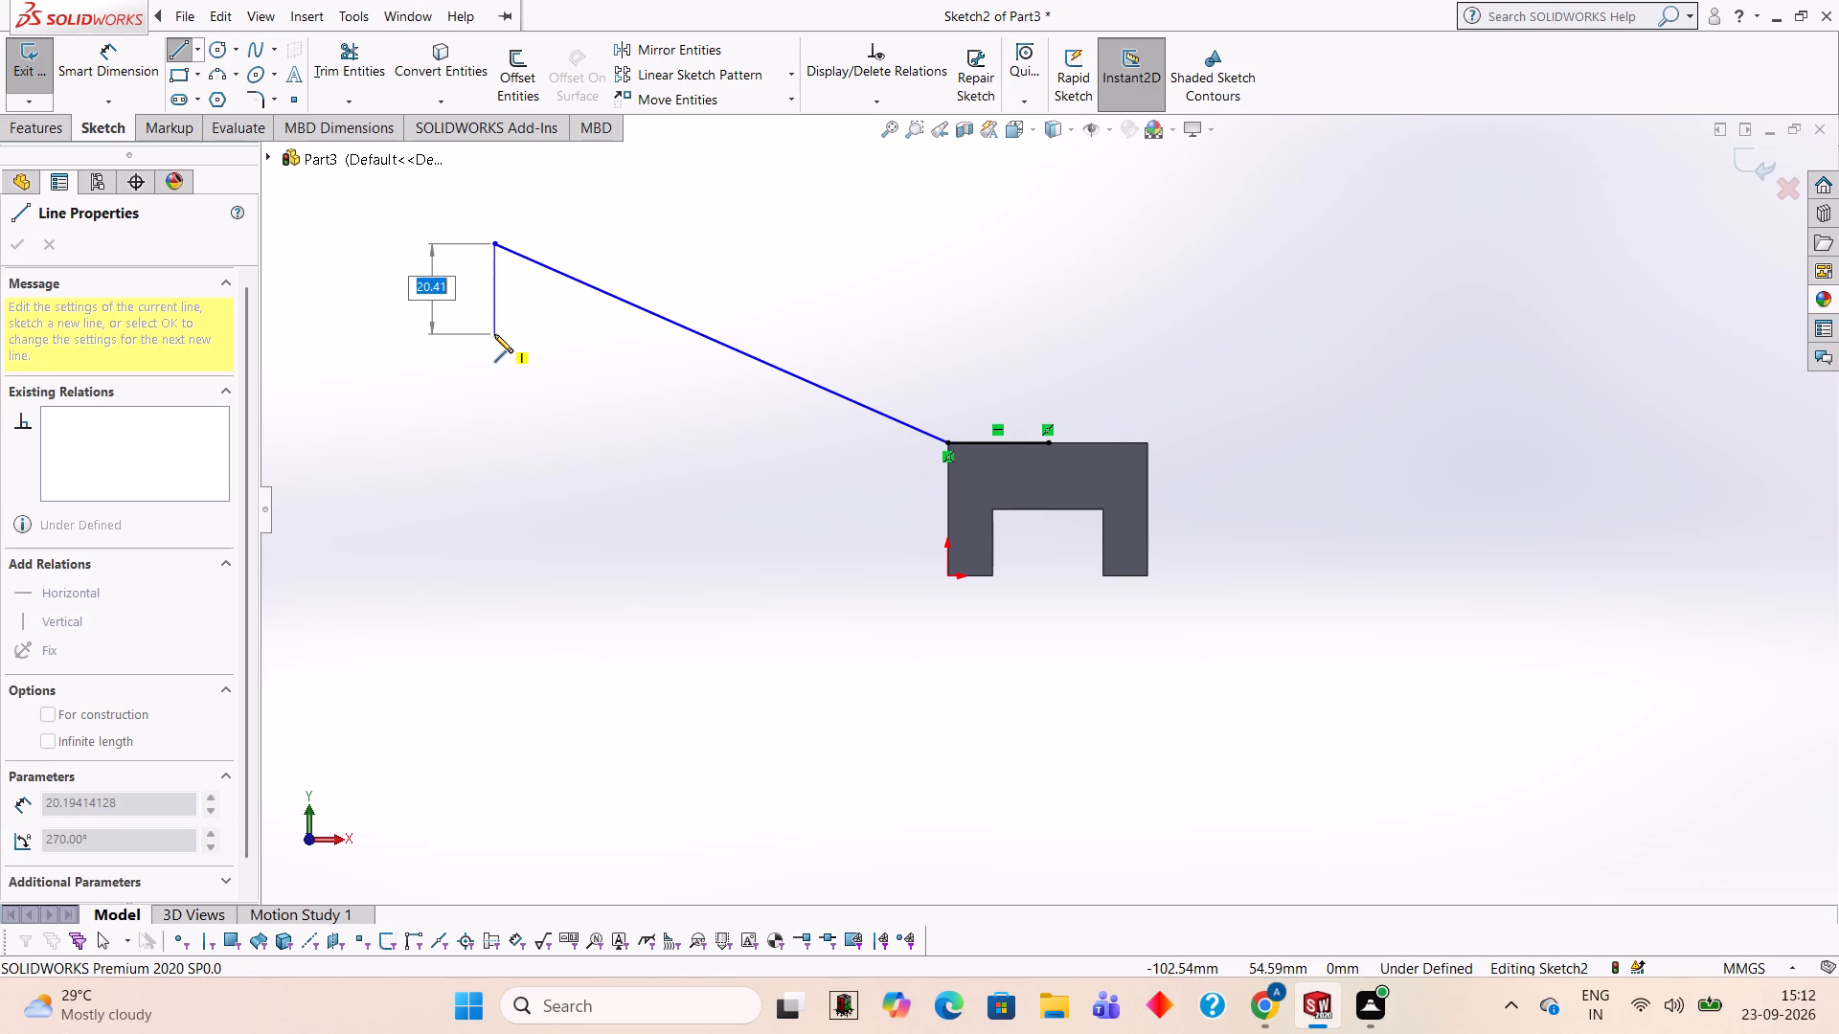
type("20")
key("Return")
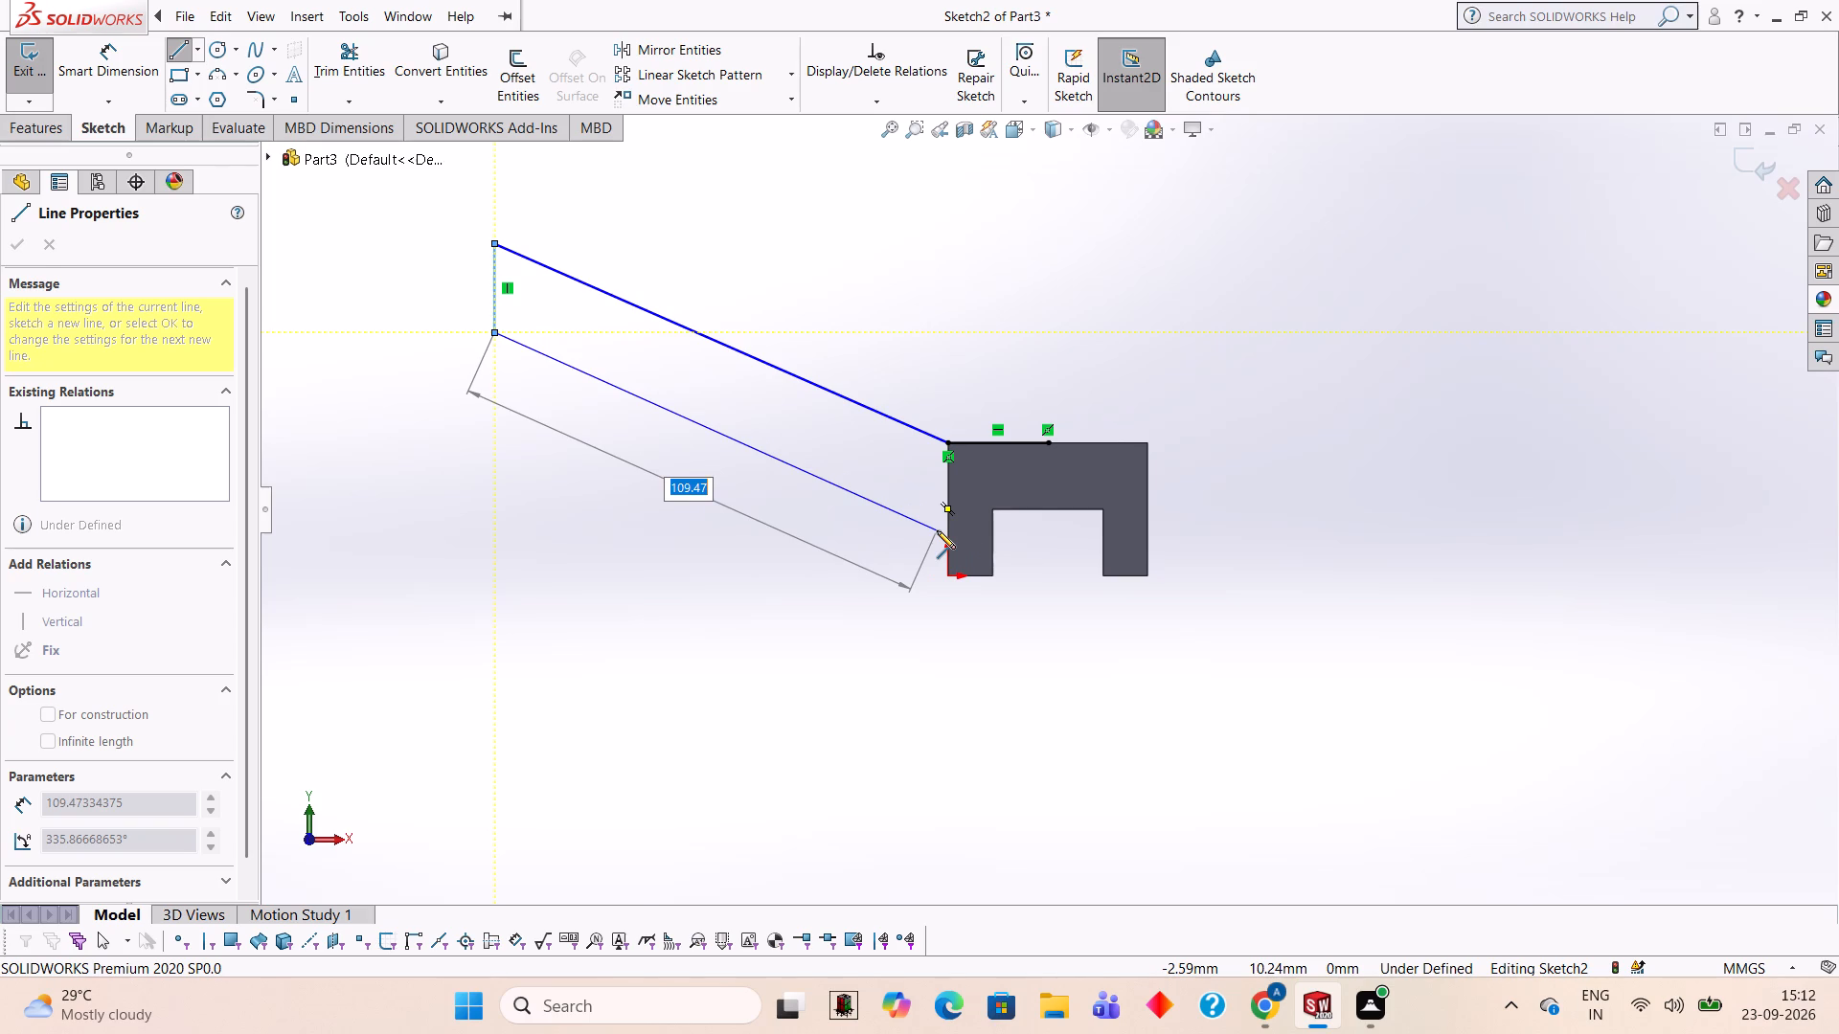
key("Escape")
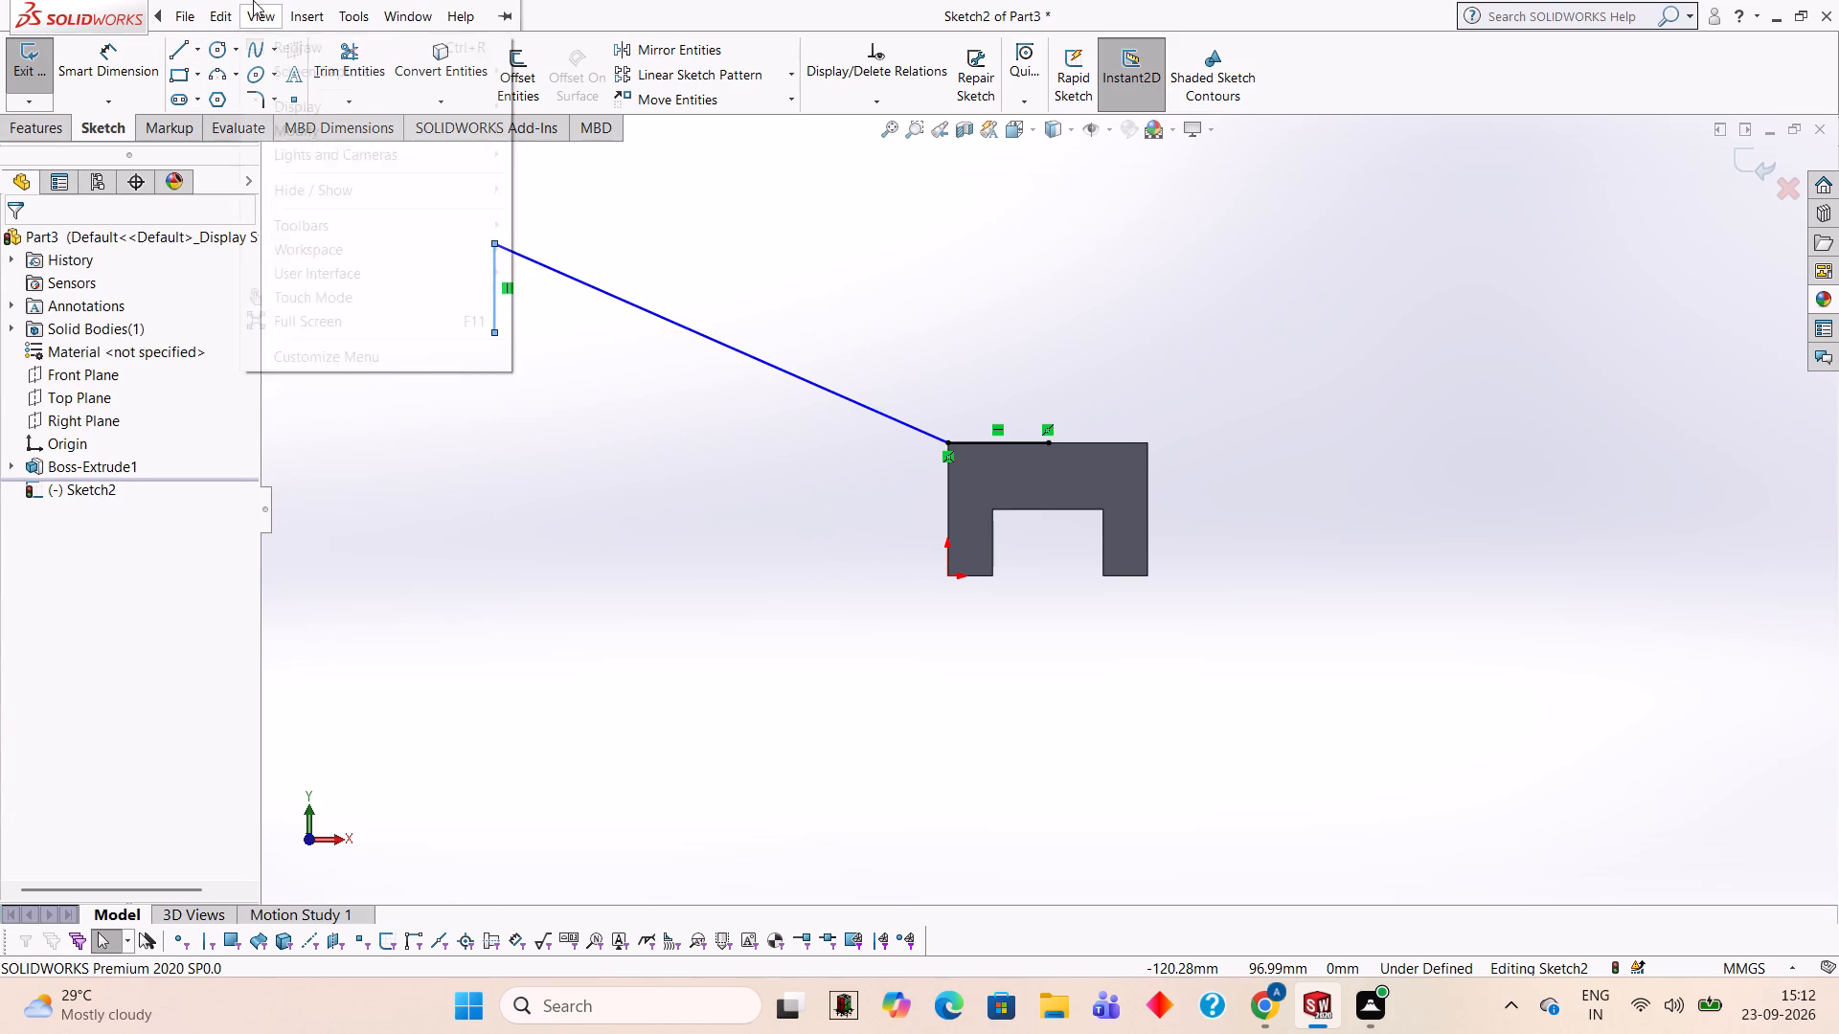
left_click(181, 47)
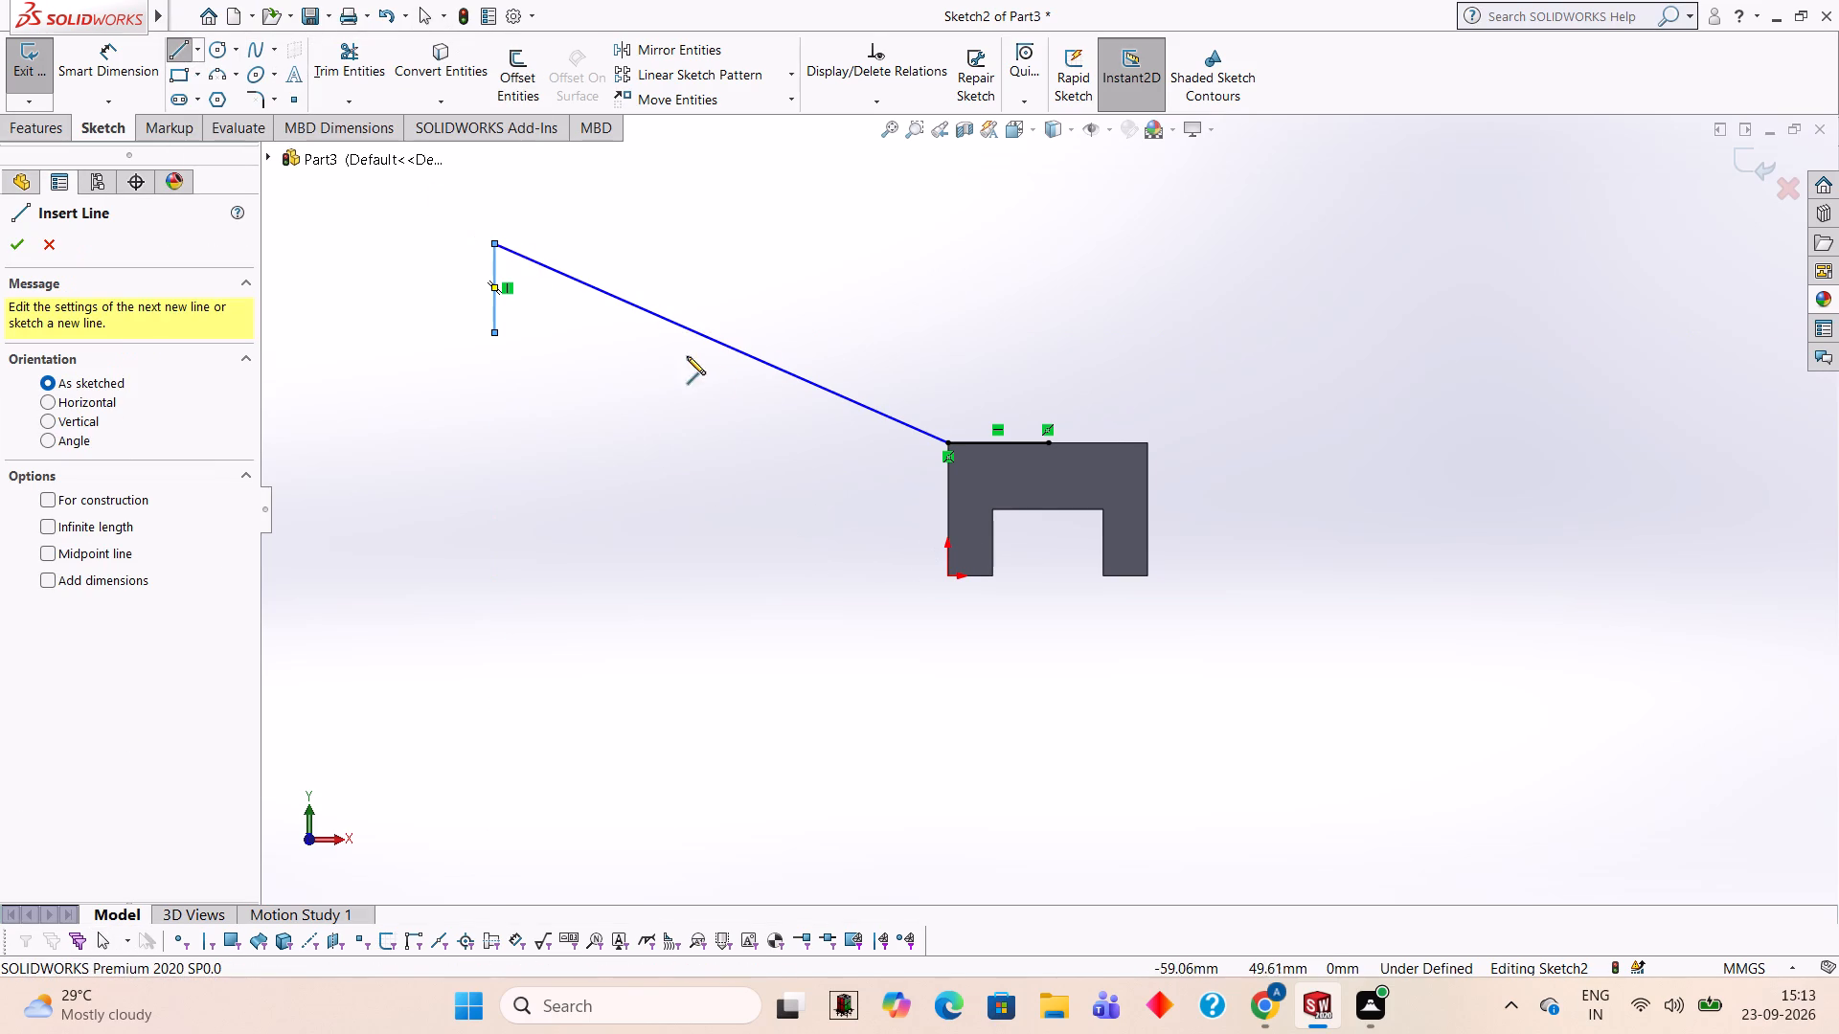
left_click(947, 442)
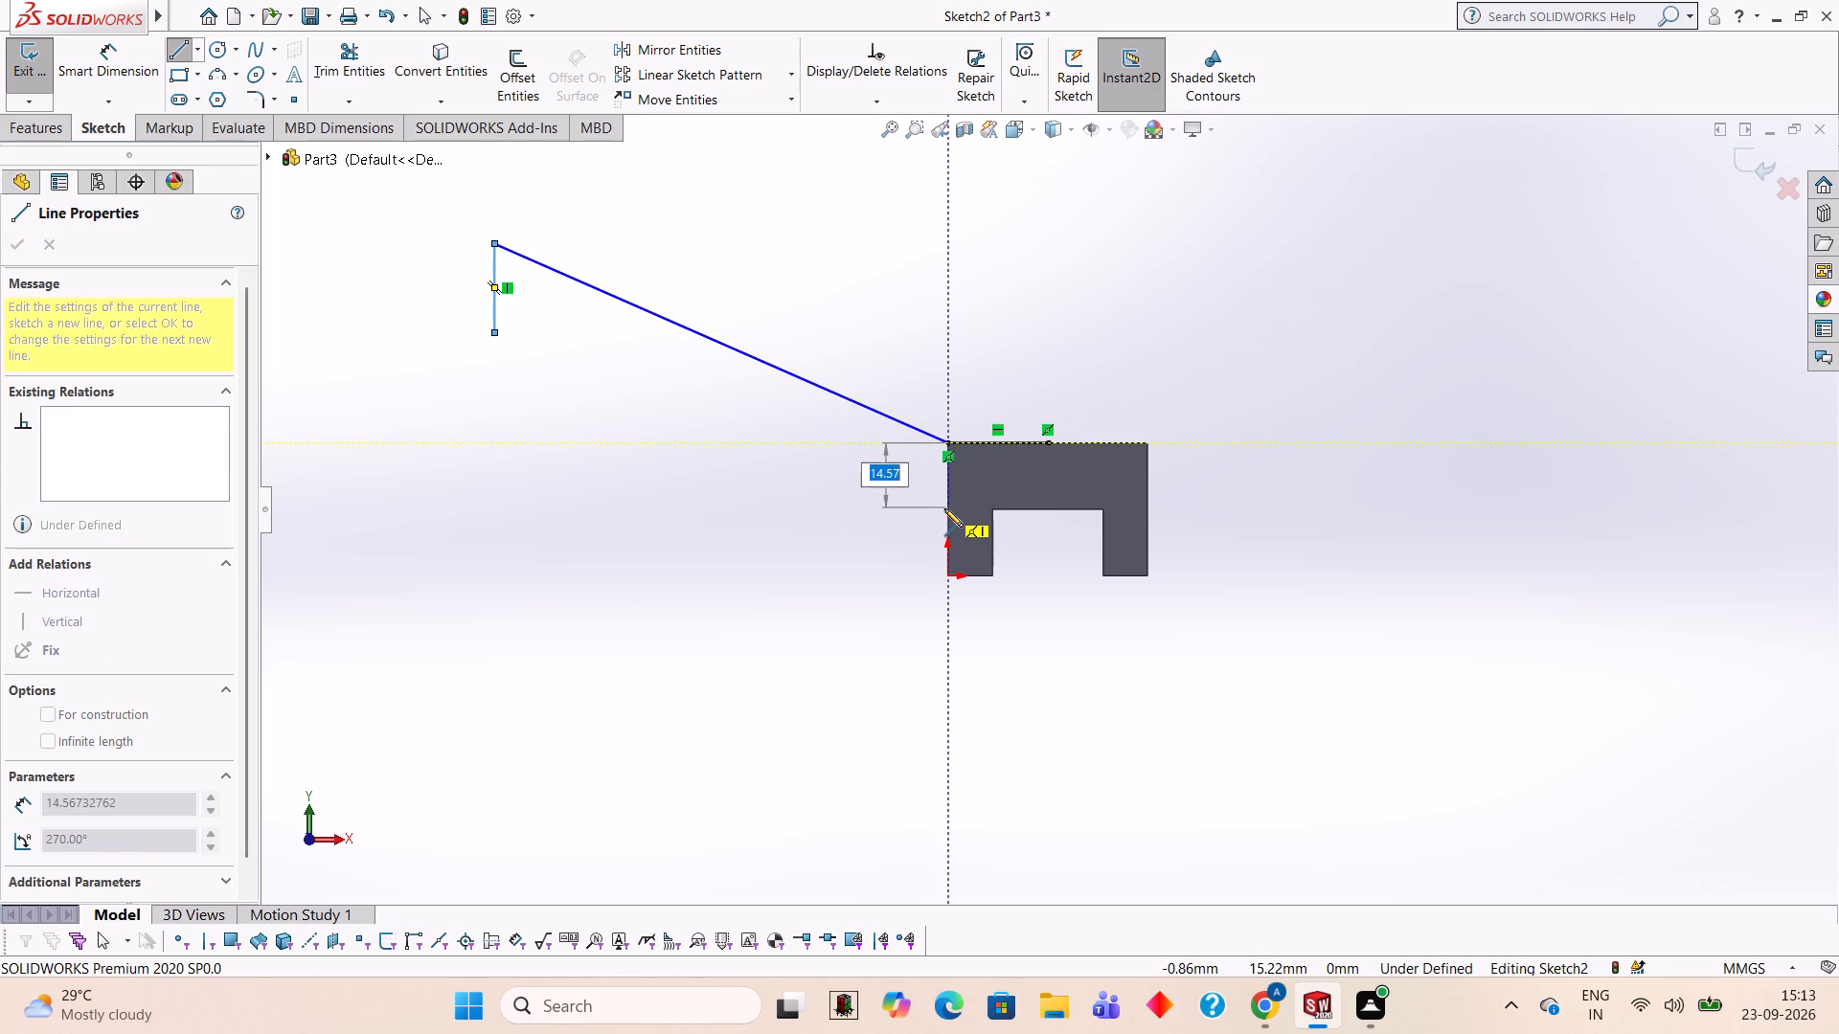
type("20")
key("Return")
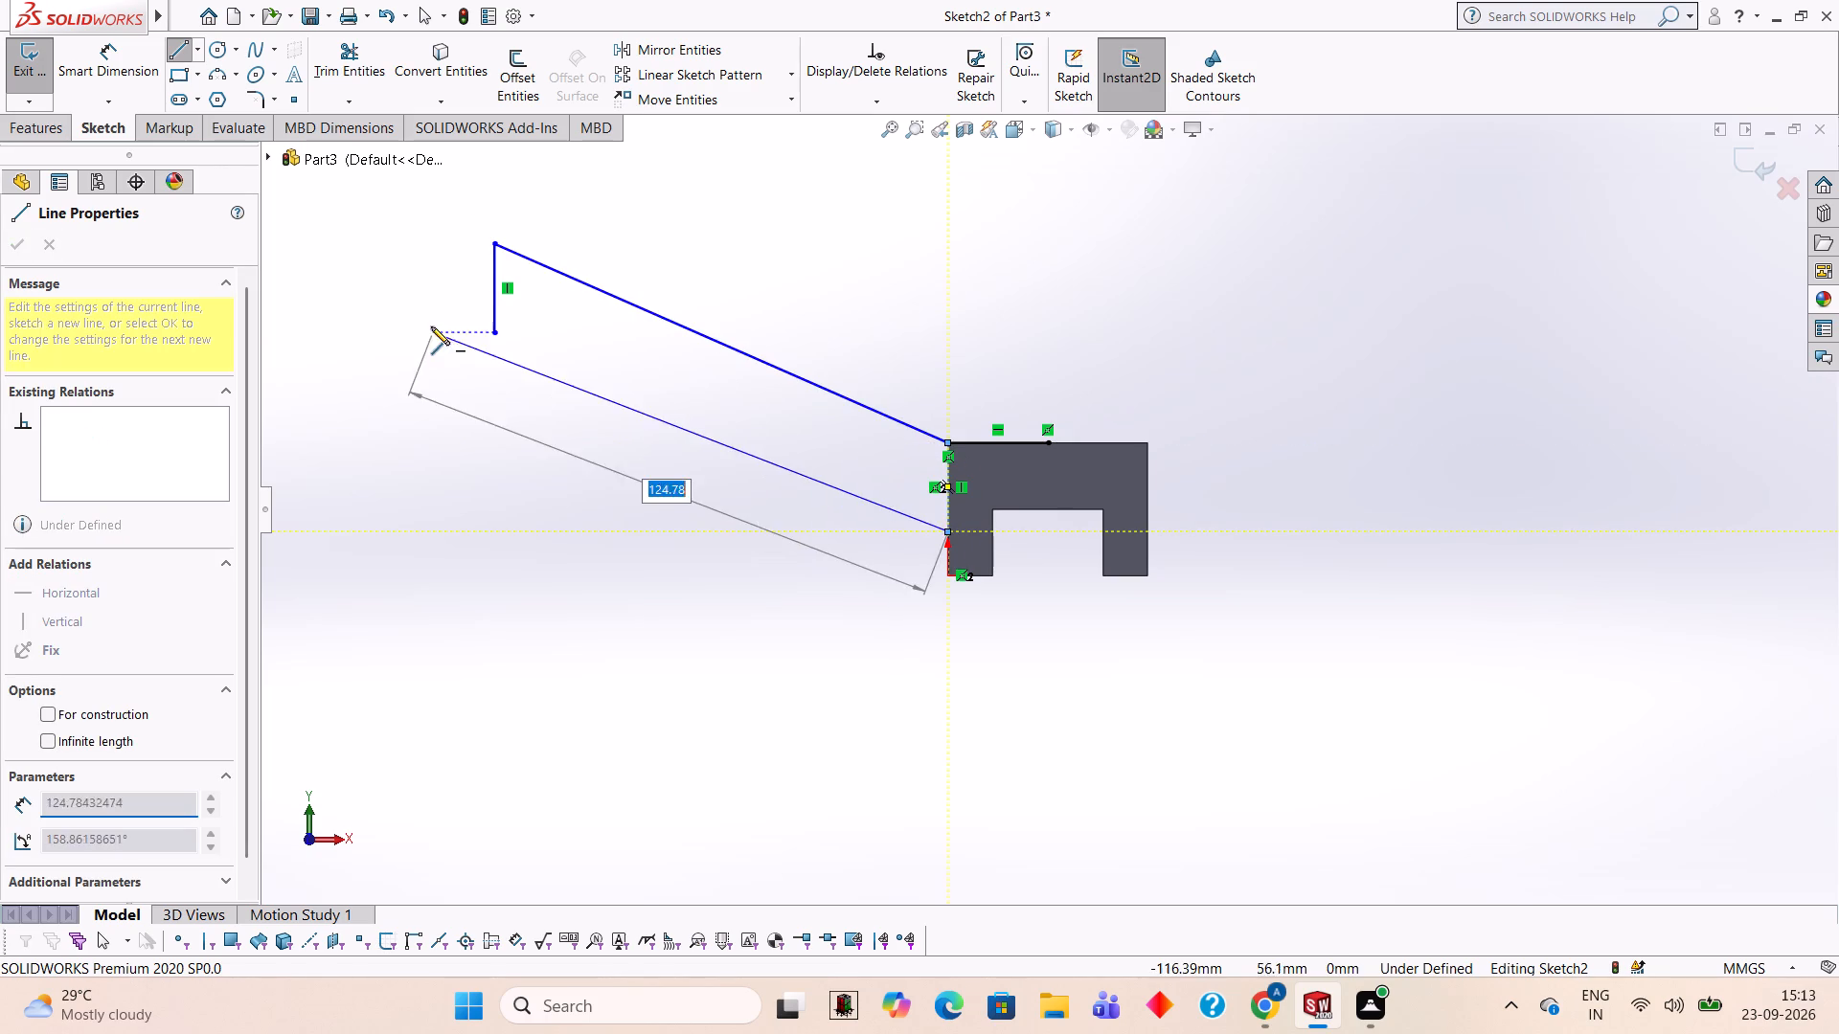
left_click(494, 331)
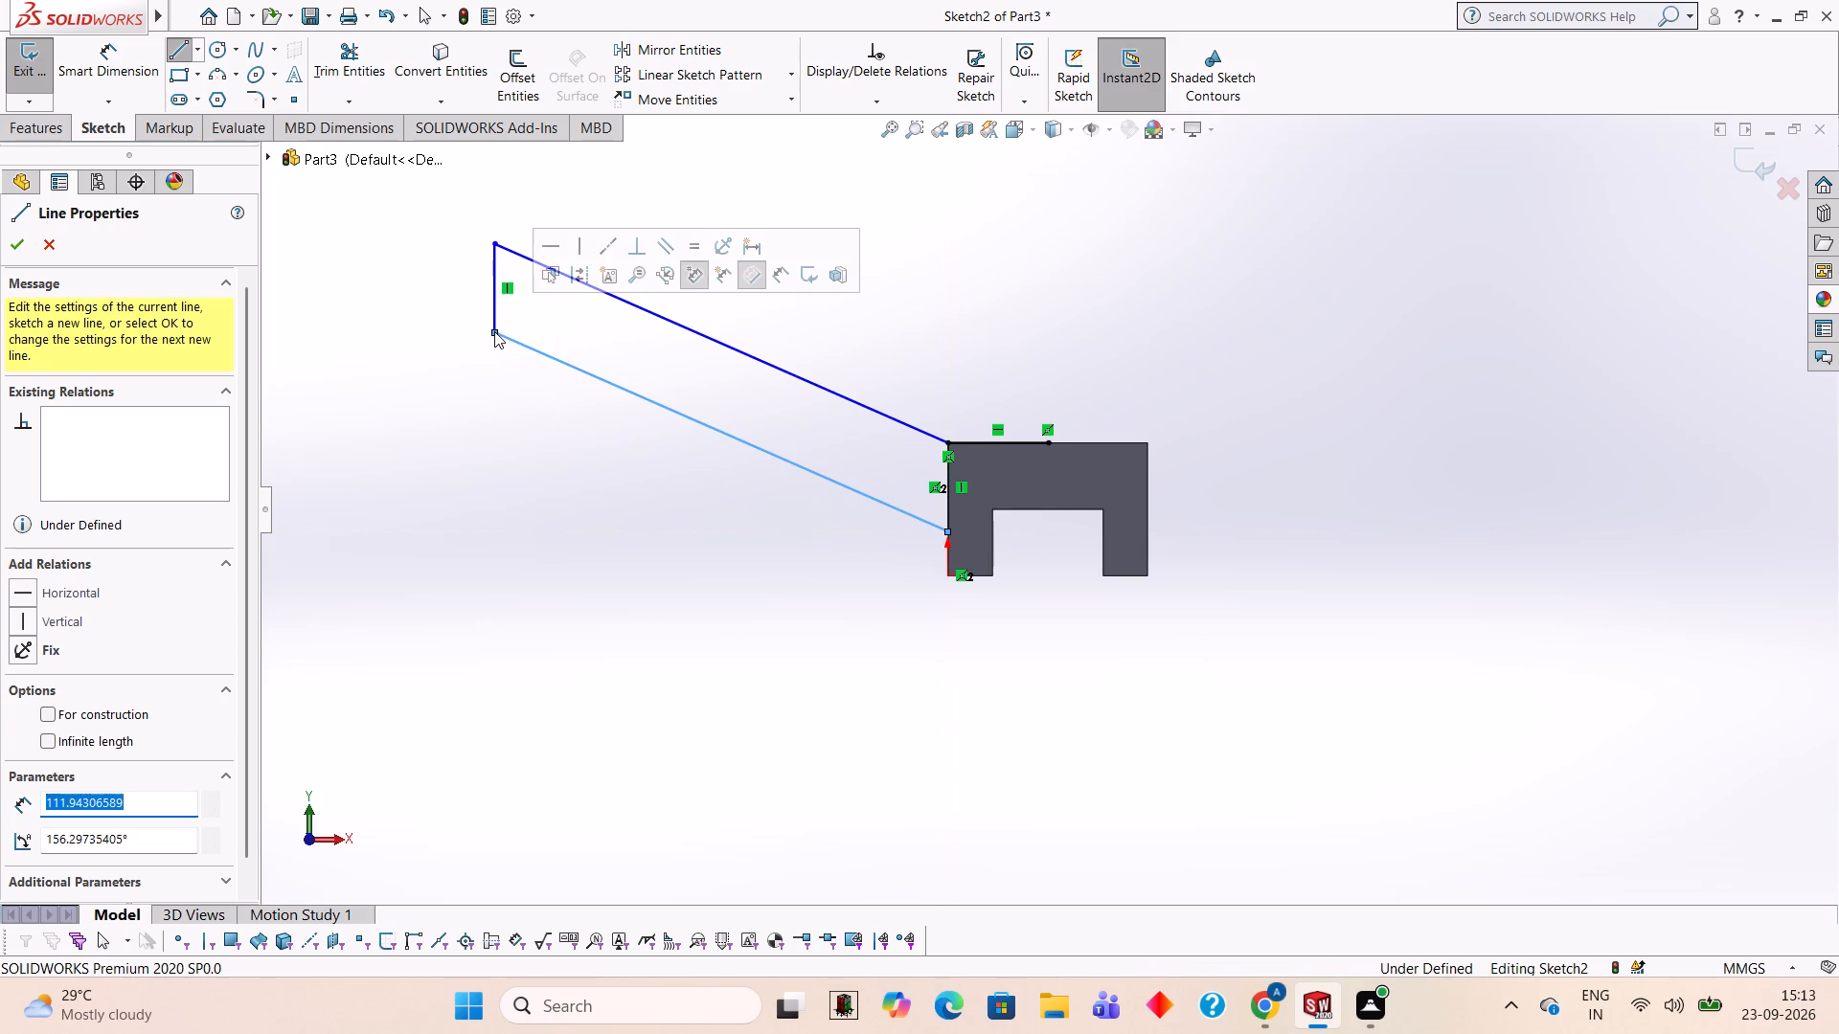
key("Escape")
Extrude the parallelogram contour as a merged blind boss 80 mm deep, with the direction reversed to run back along the block.
middle_click_drag(1441, 373, 1381, 465)
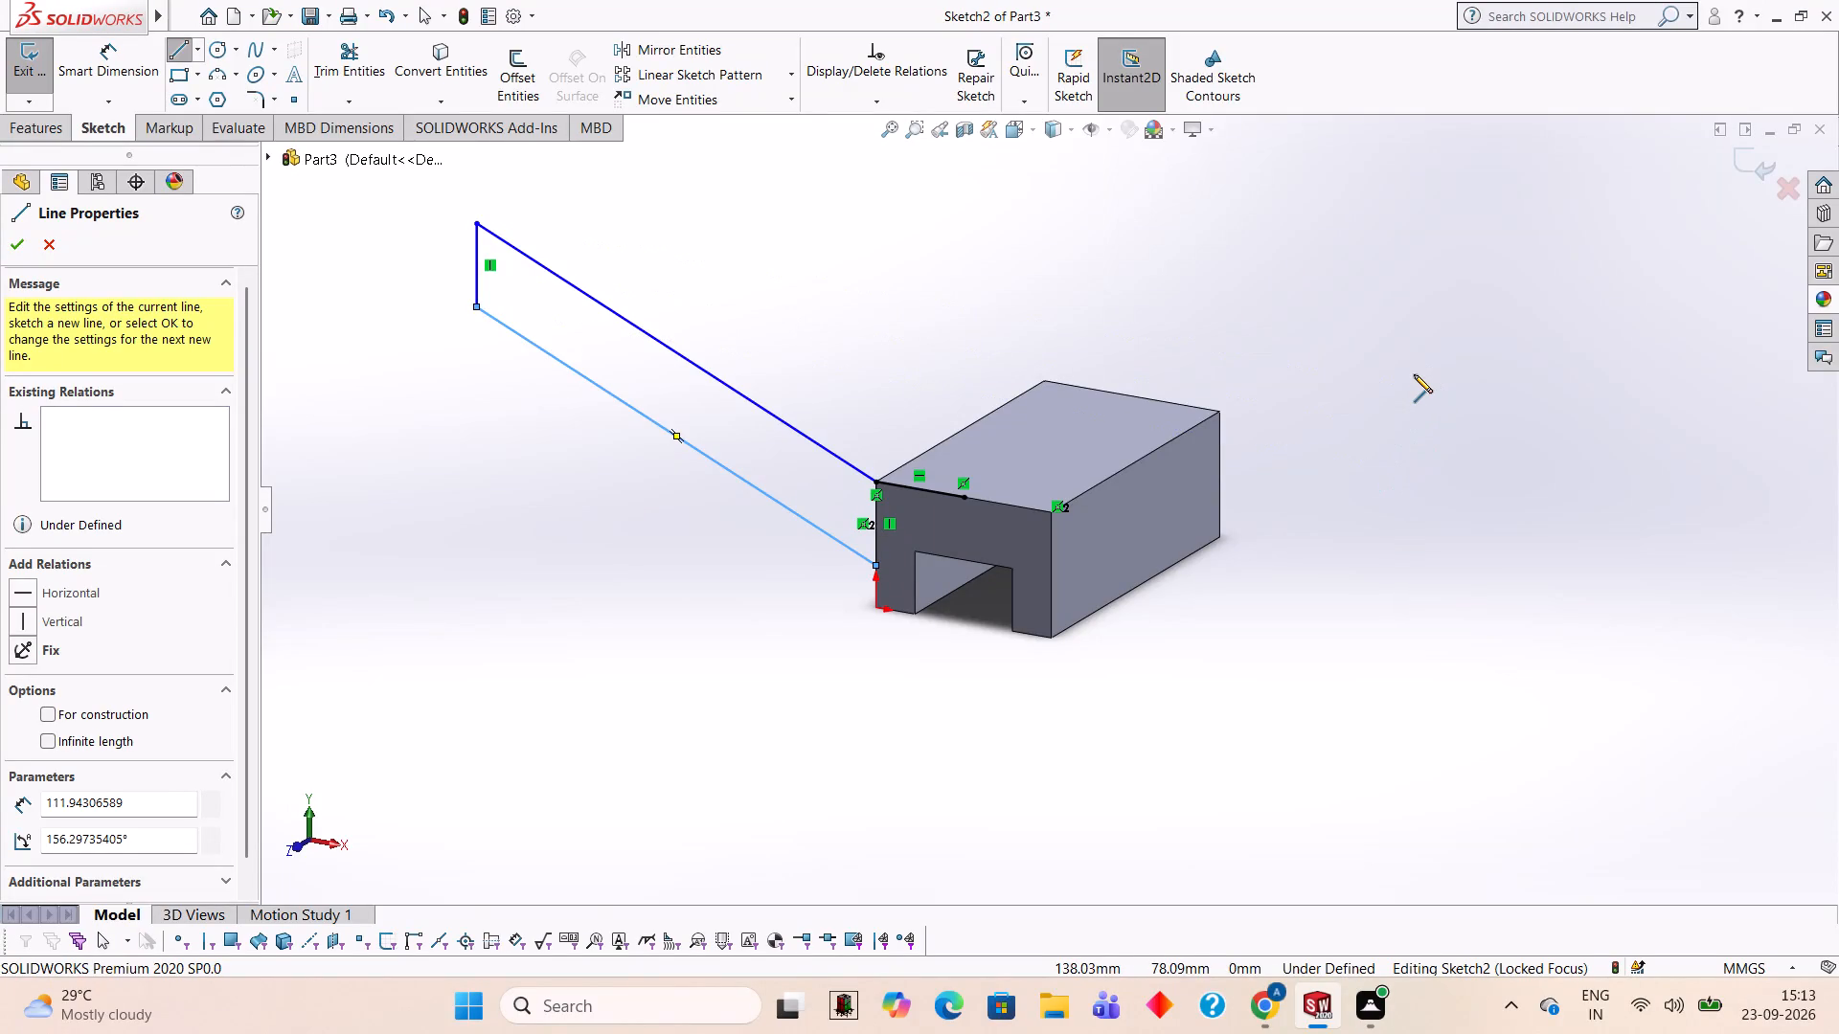
middle_click_drag(1429, 381, 1602, 401)
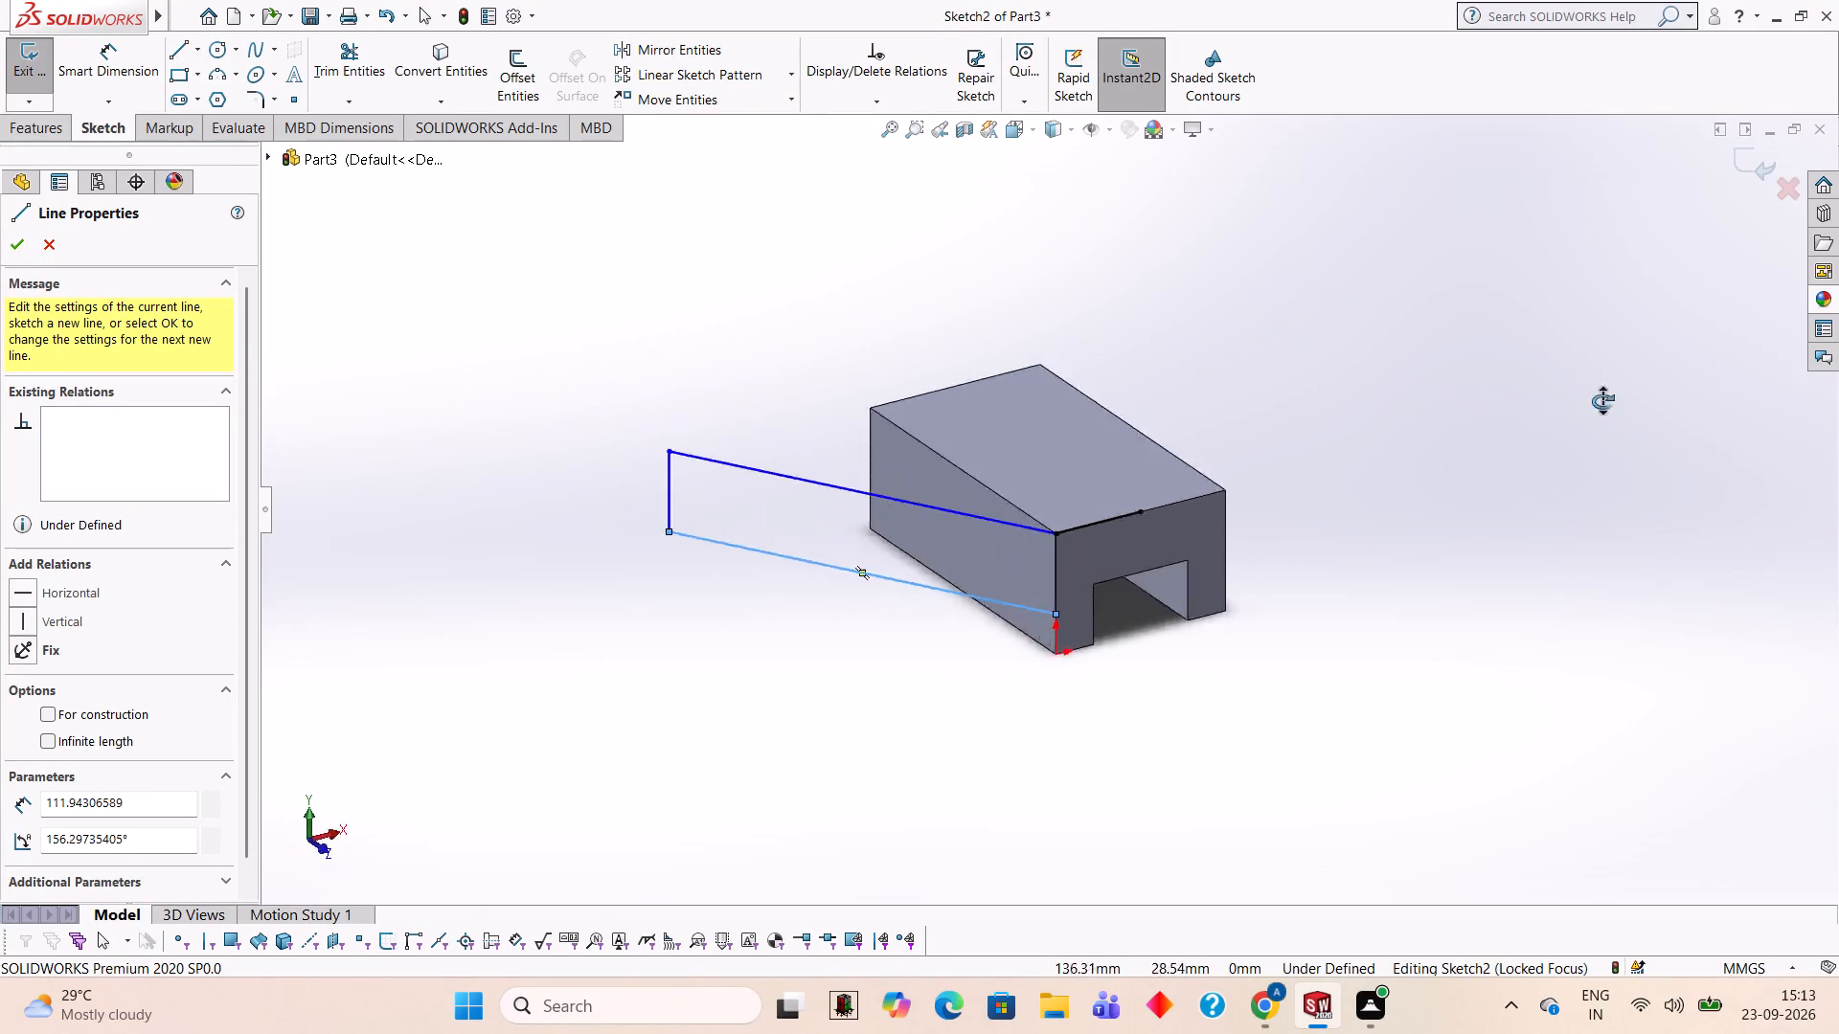
middle_click_drag(1602, 401, 1620, 373)
middle_click_drag(1393, 439, 1391, 439)
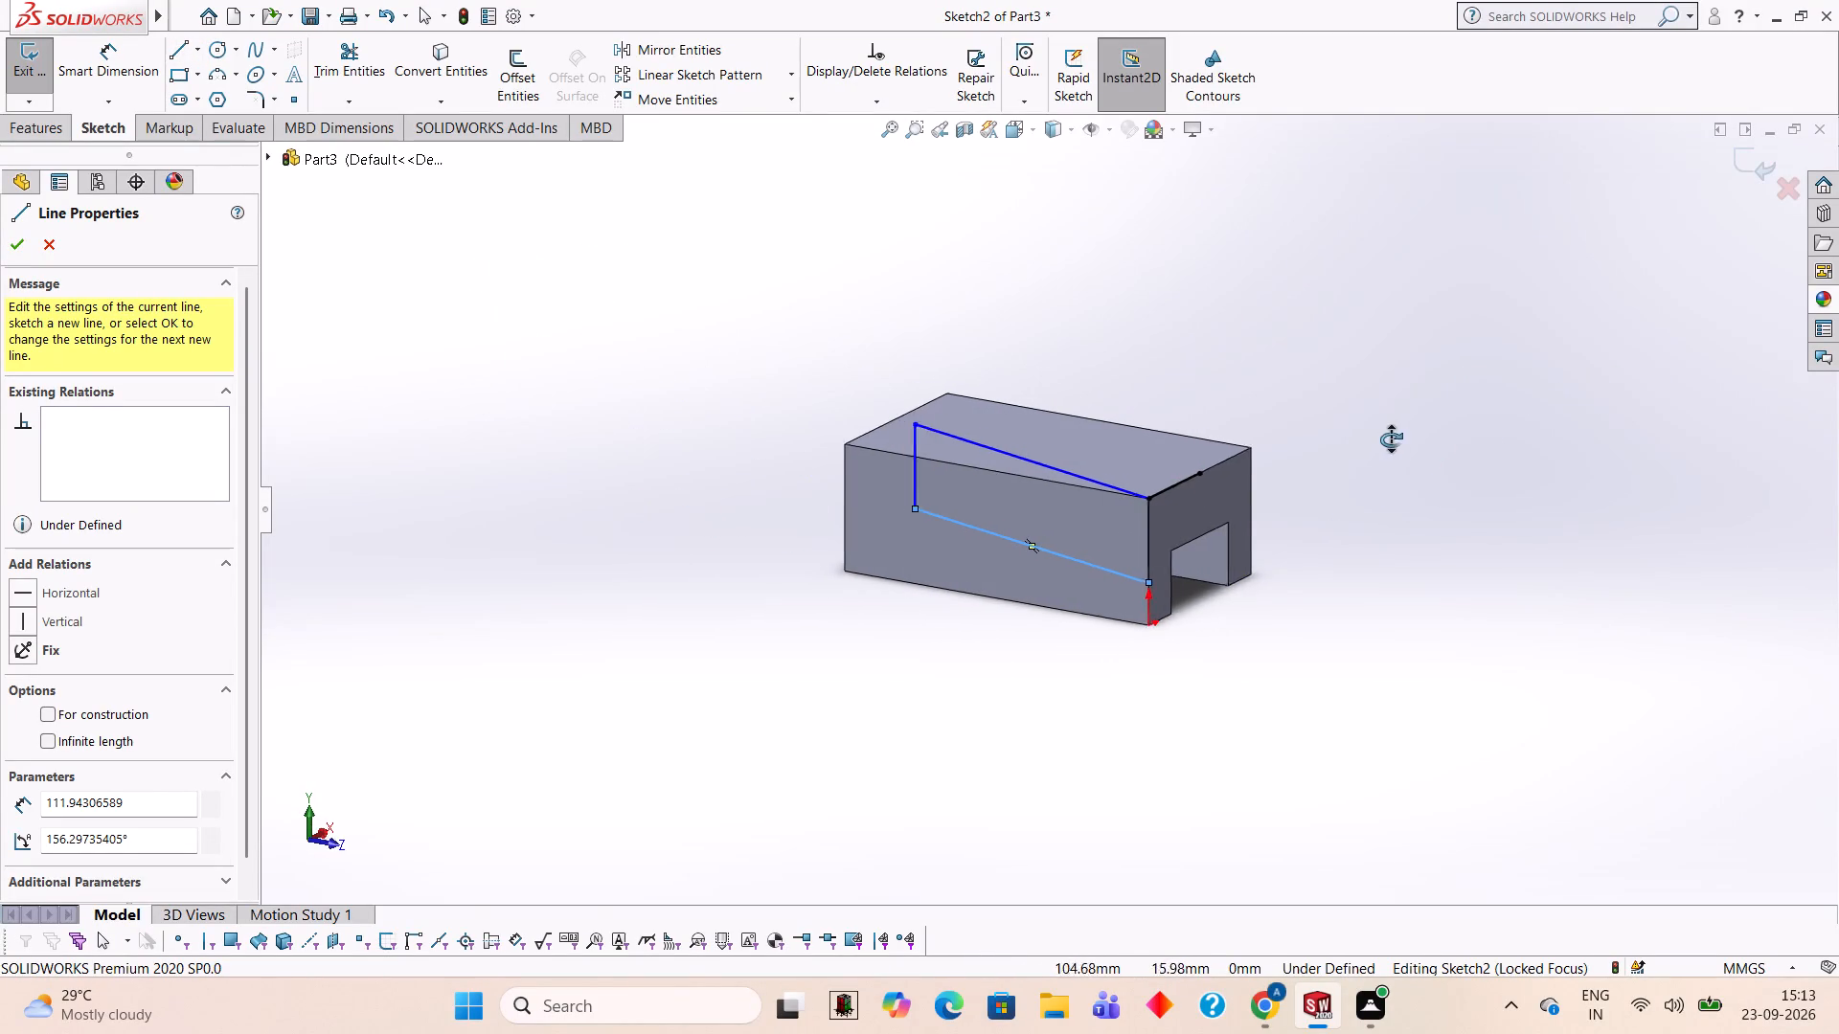
middle_click_drag(1391, 439, 1282, 422)
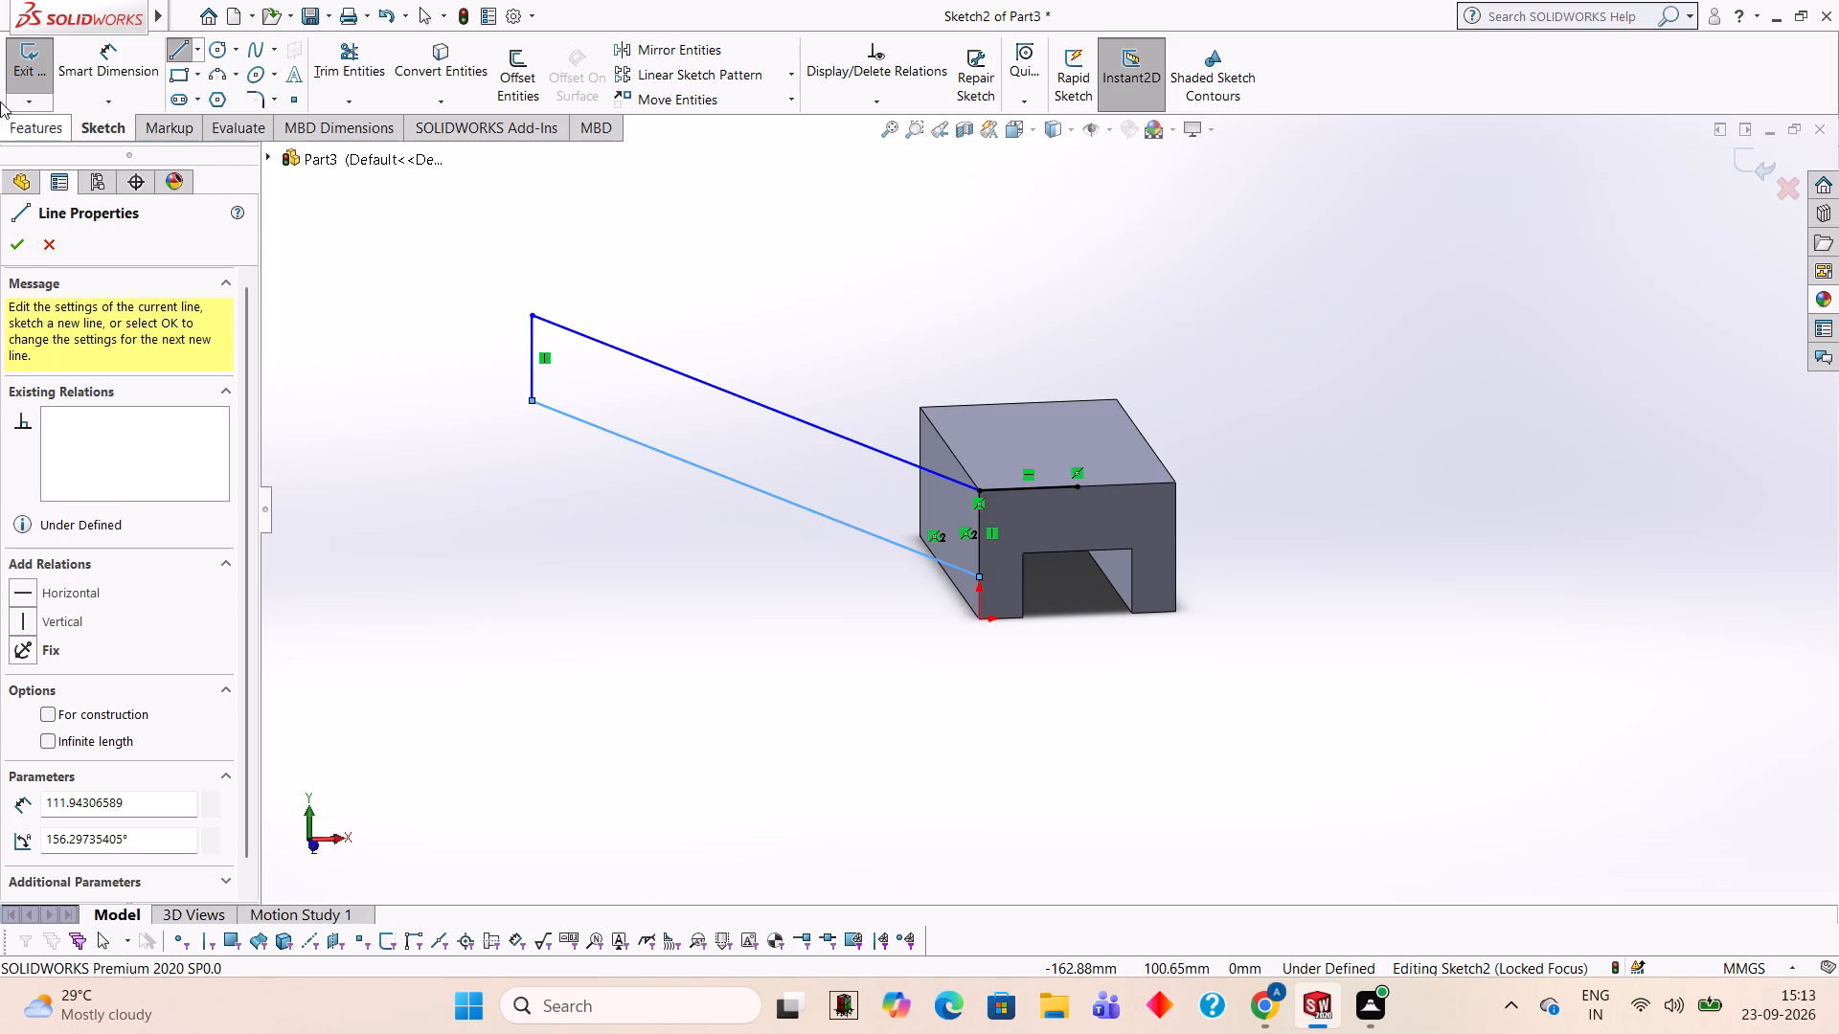
left_click(53, 122)
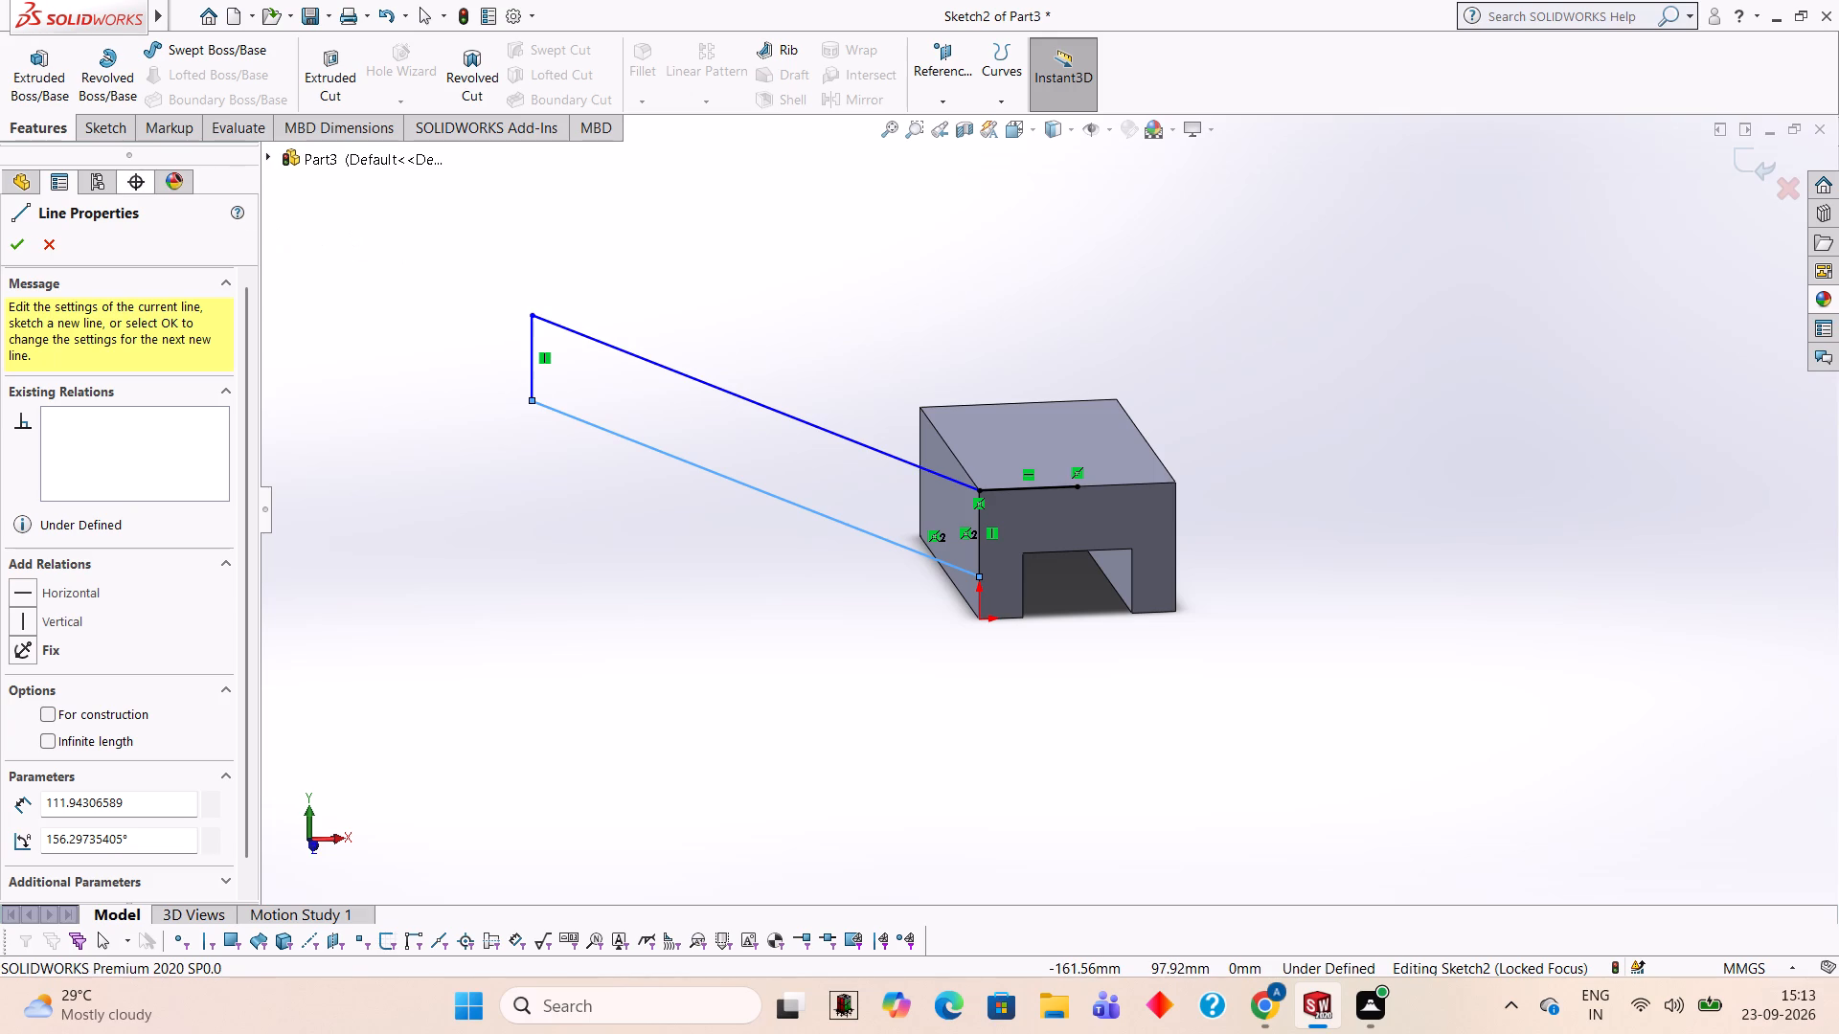
left_click(44, 79)
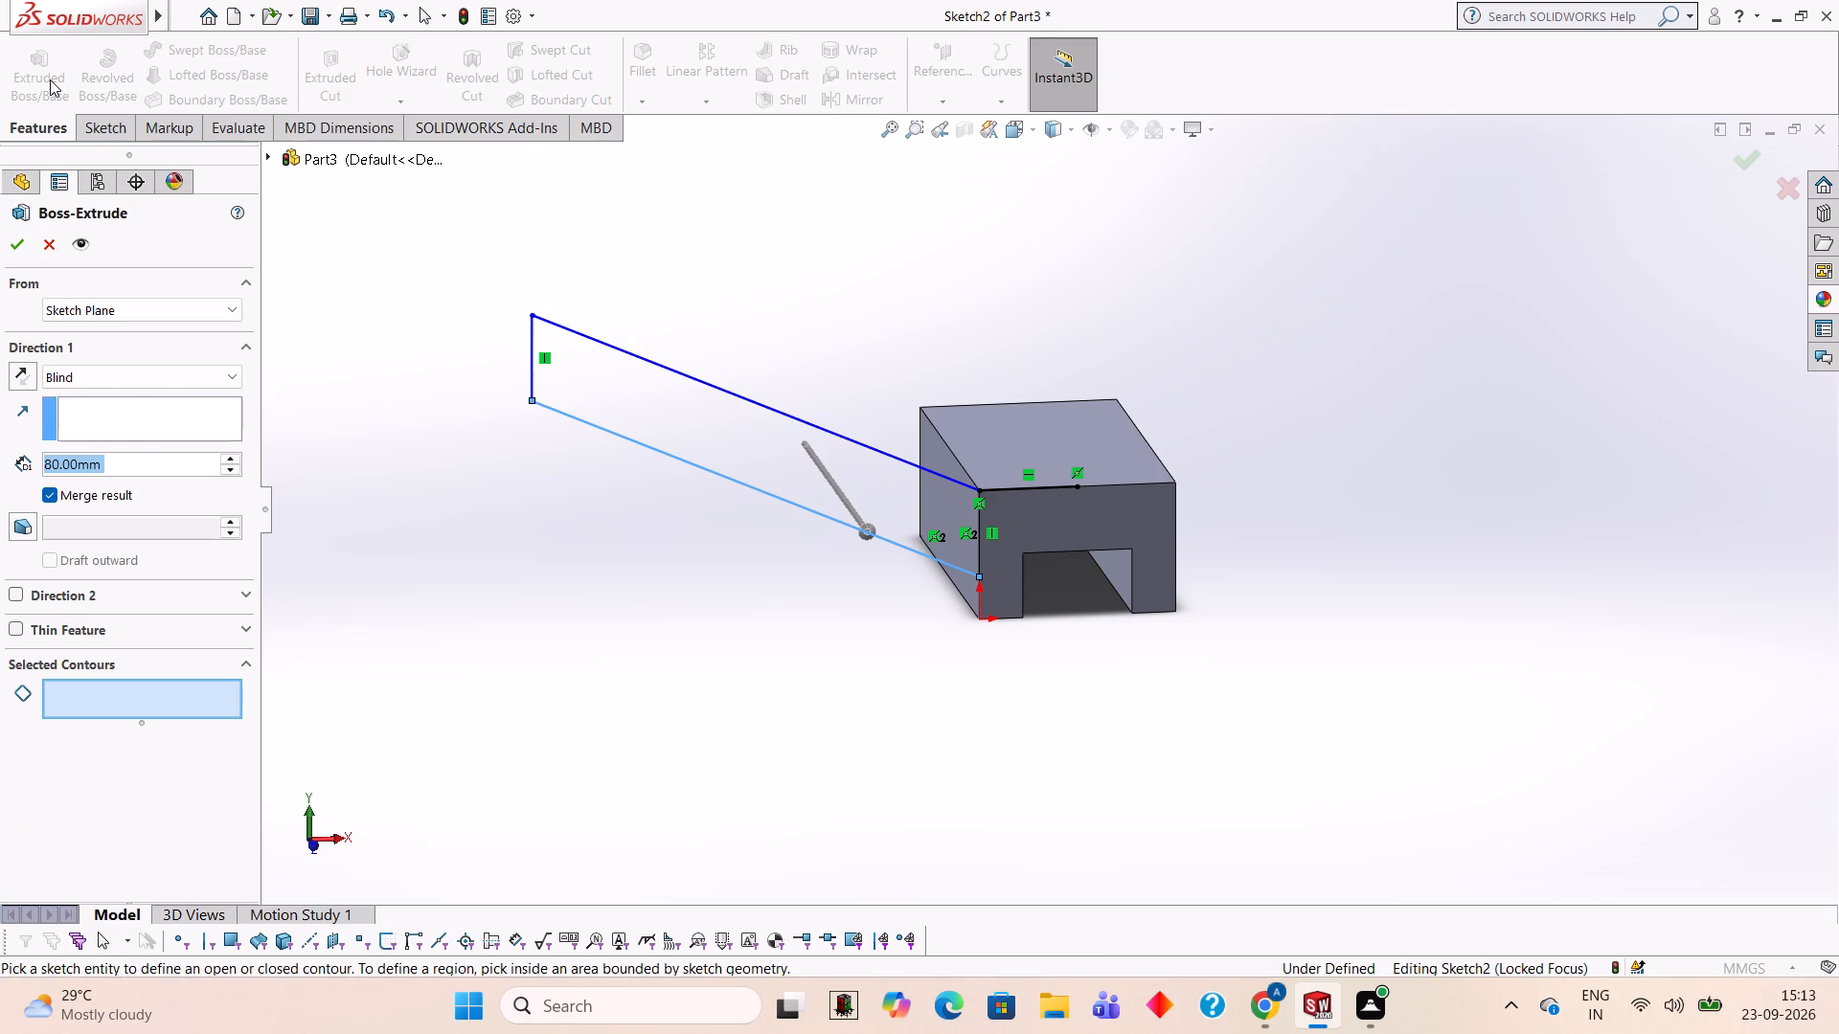
left_click(640, 427)
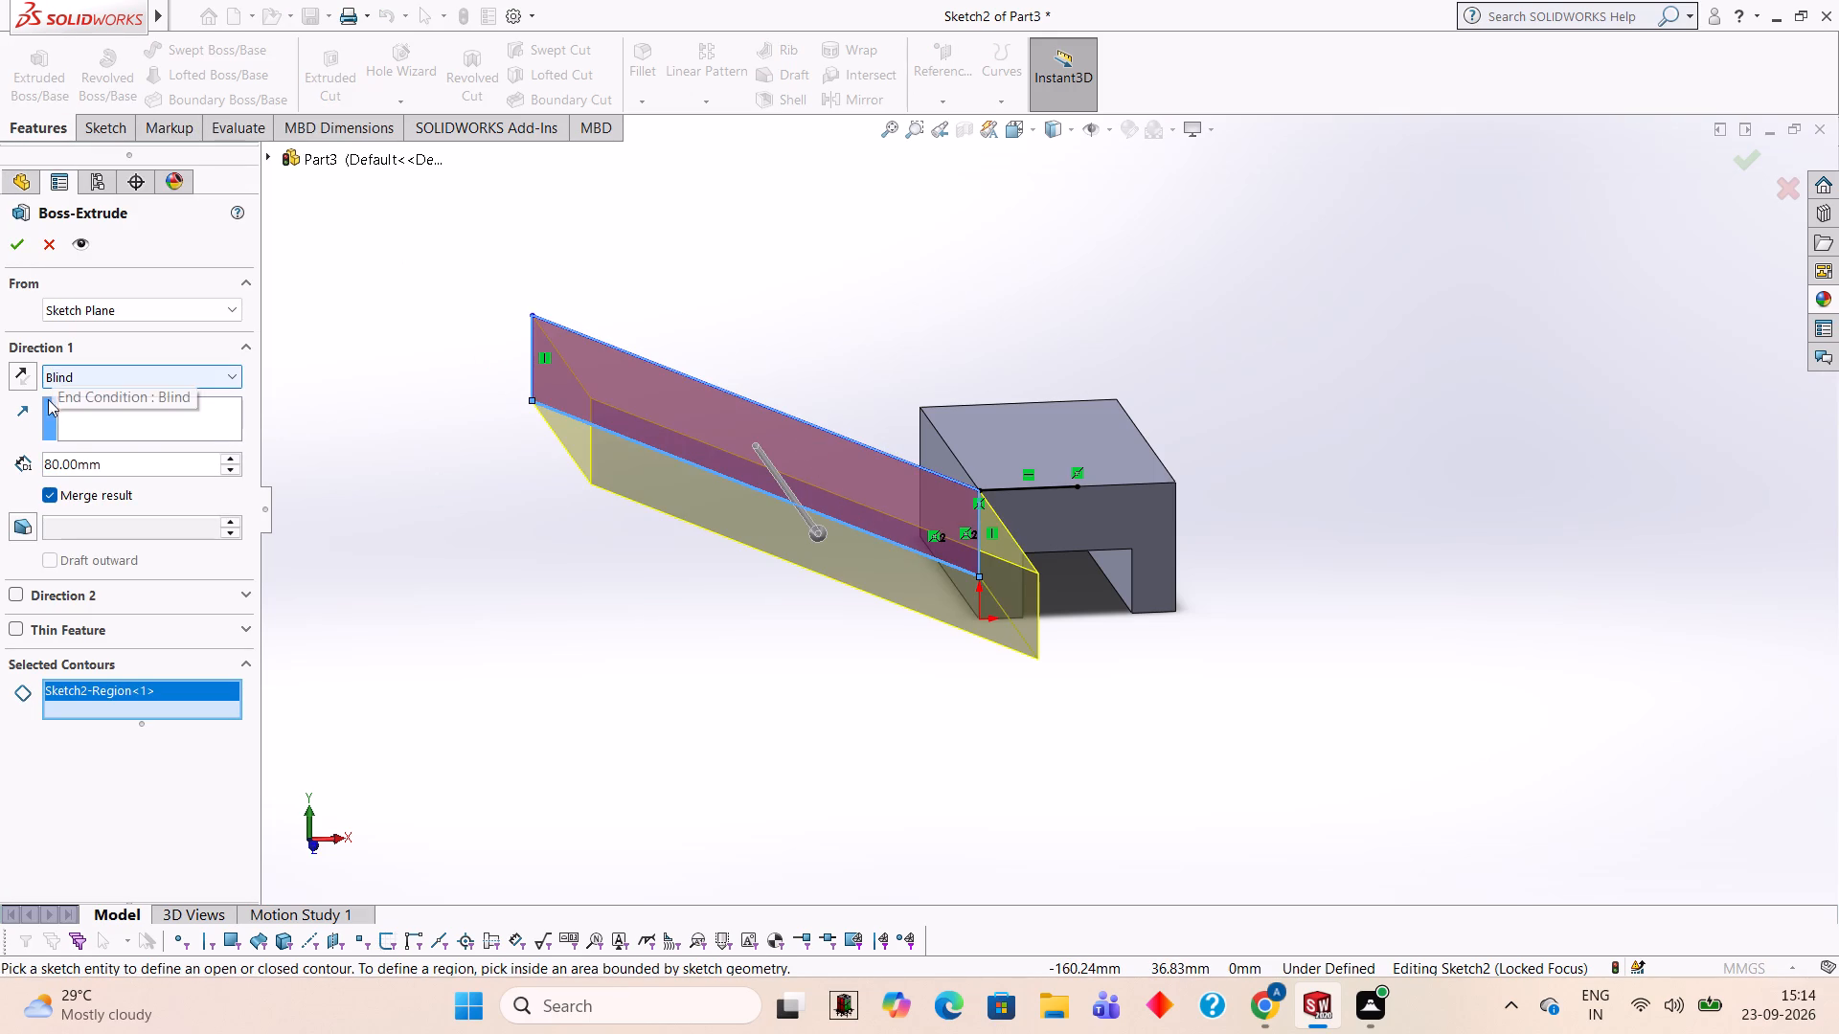
left_click(17, 382)
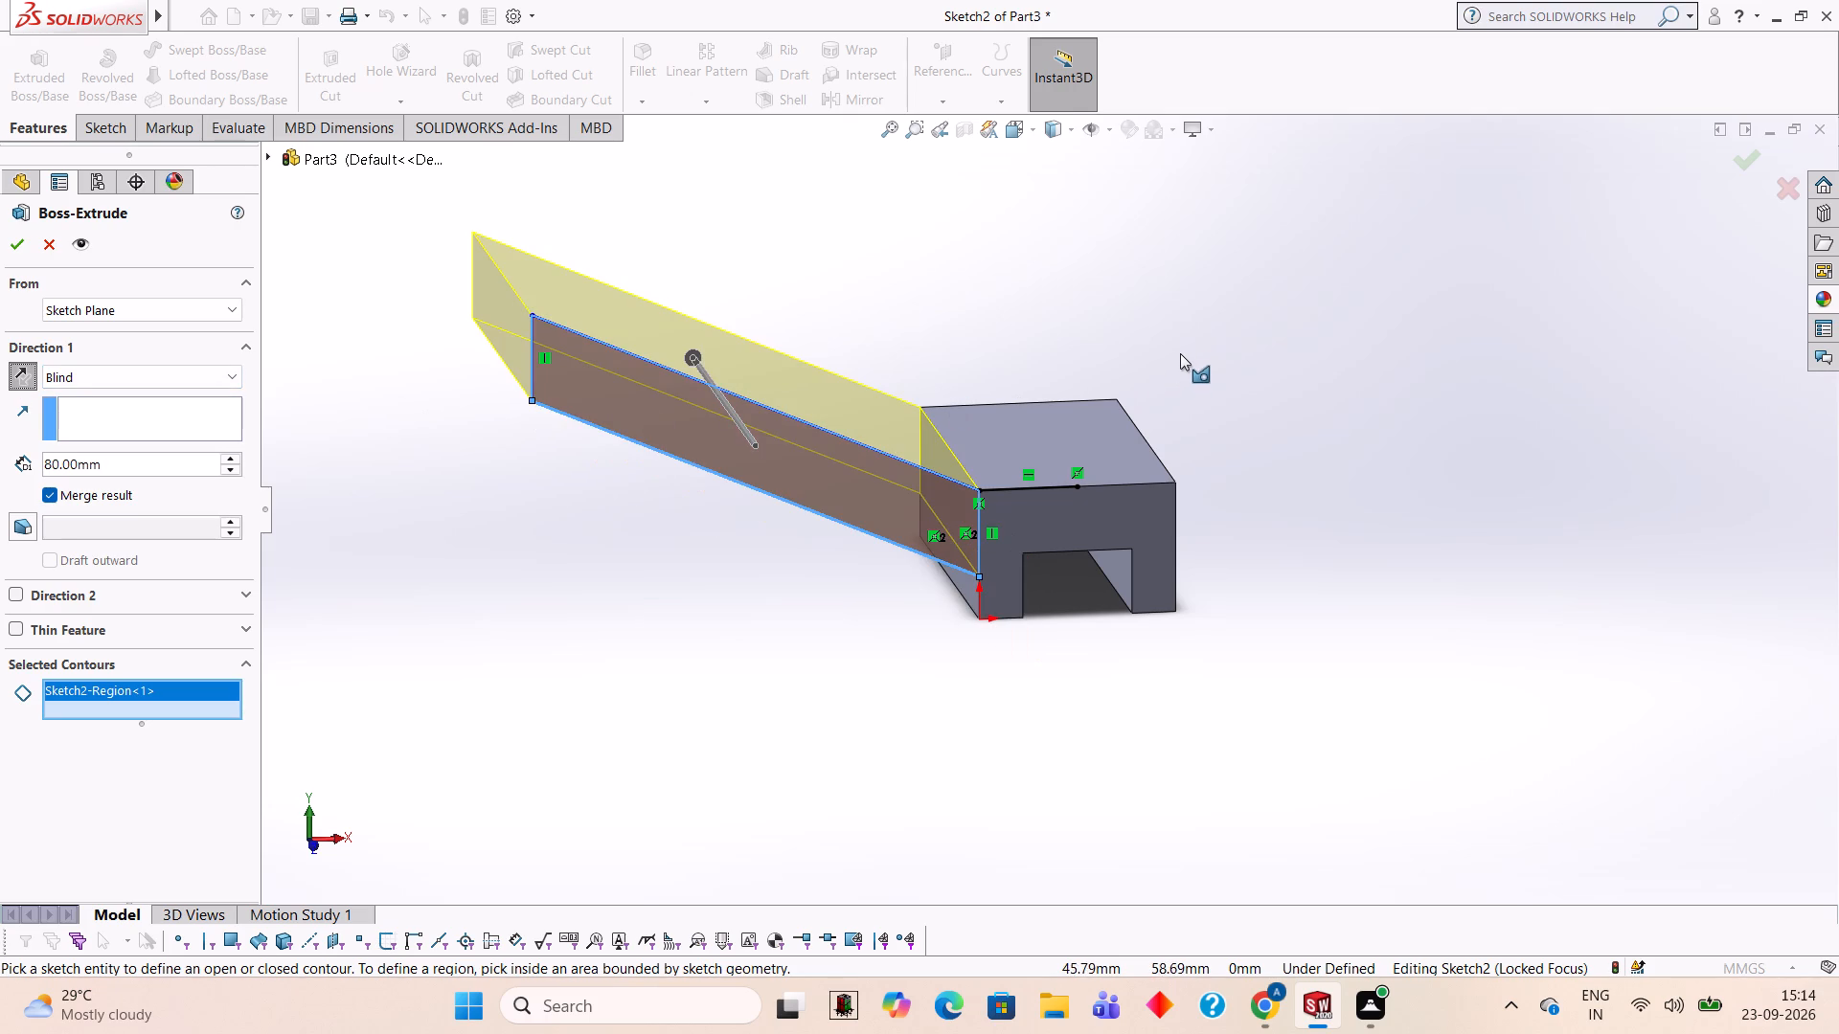
middle_click_drag(1182, 345, 1166, 557)
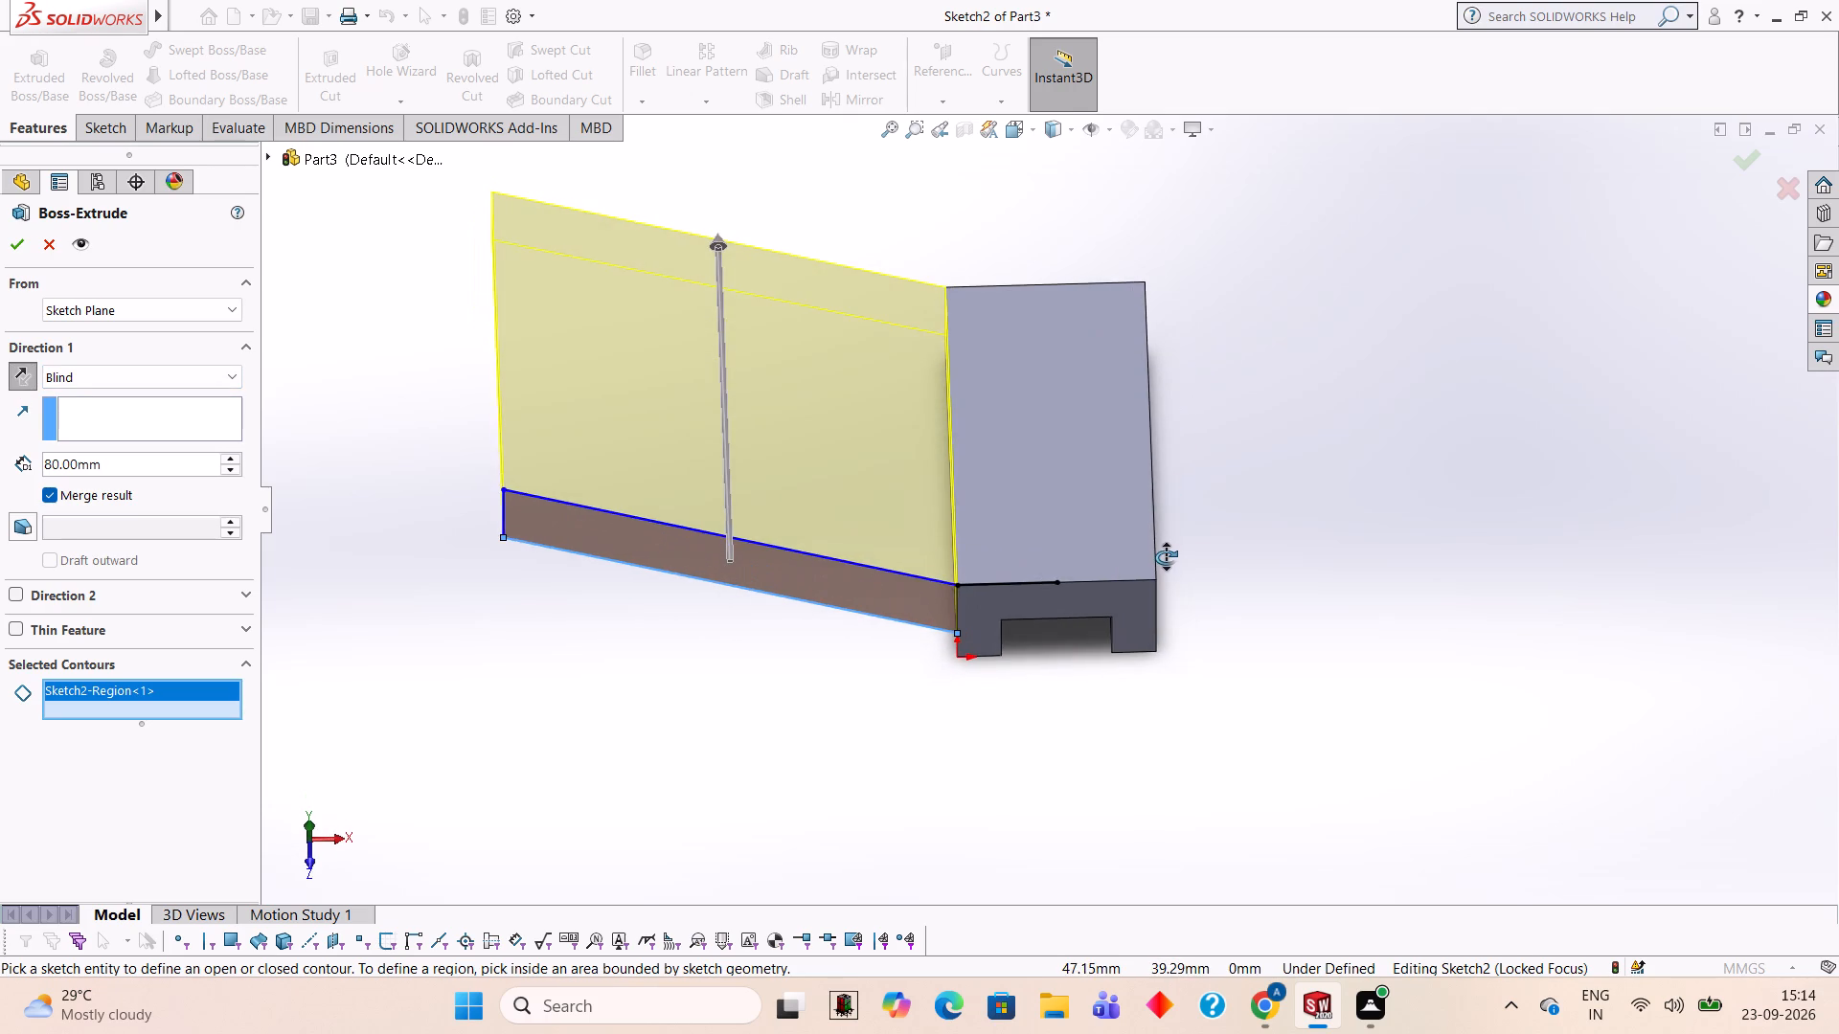
middle_click_drag(1166, 557, 1158, 558)
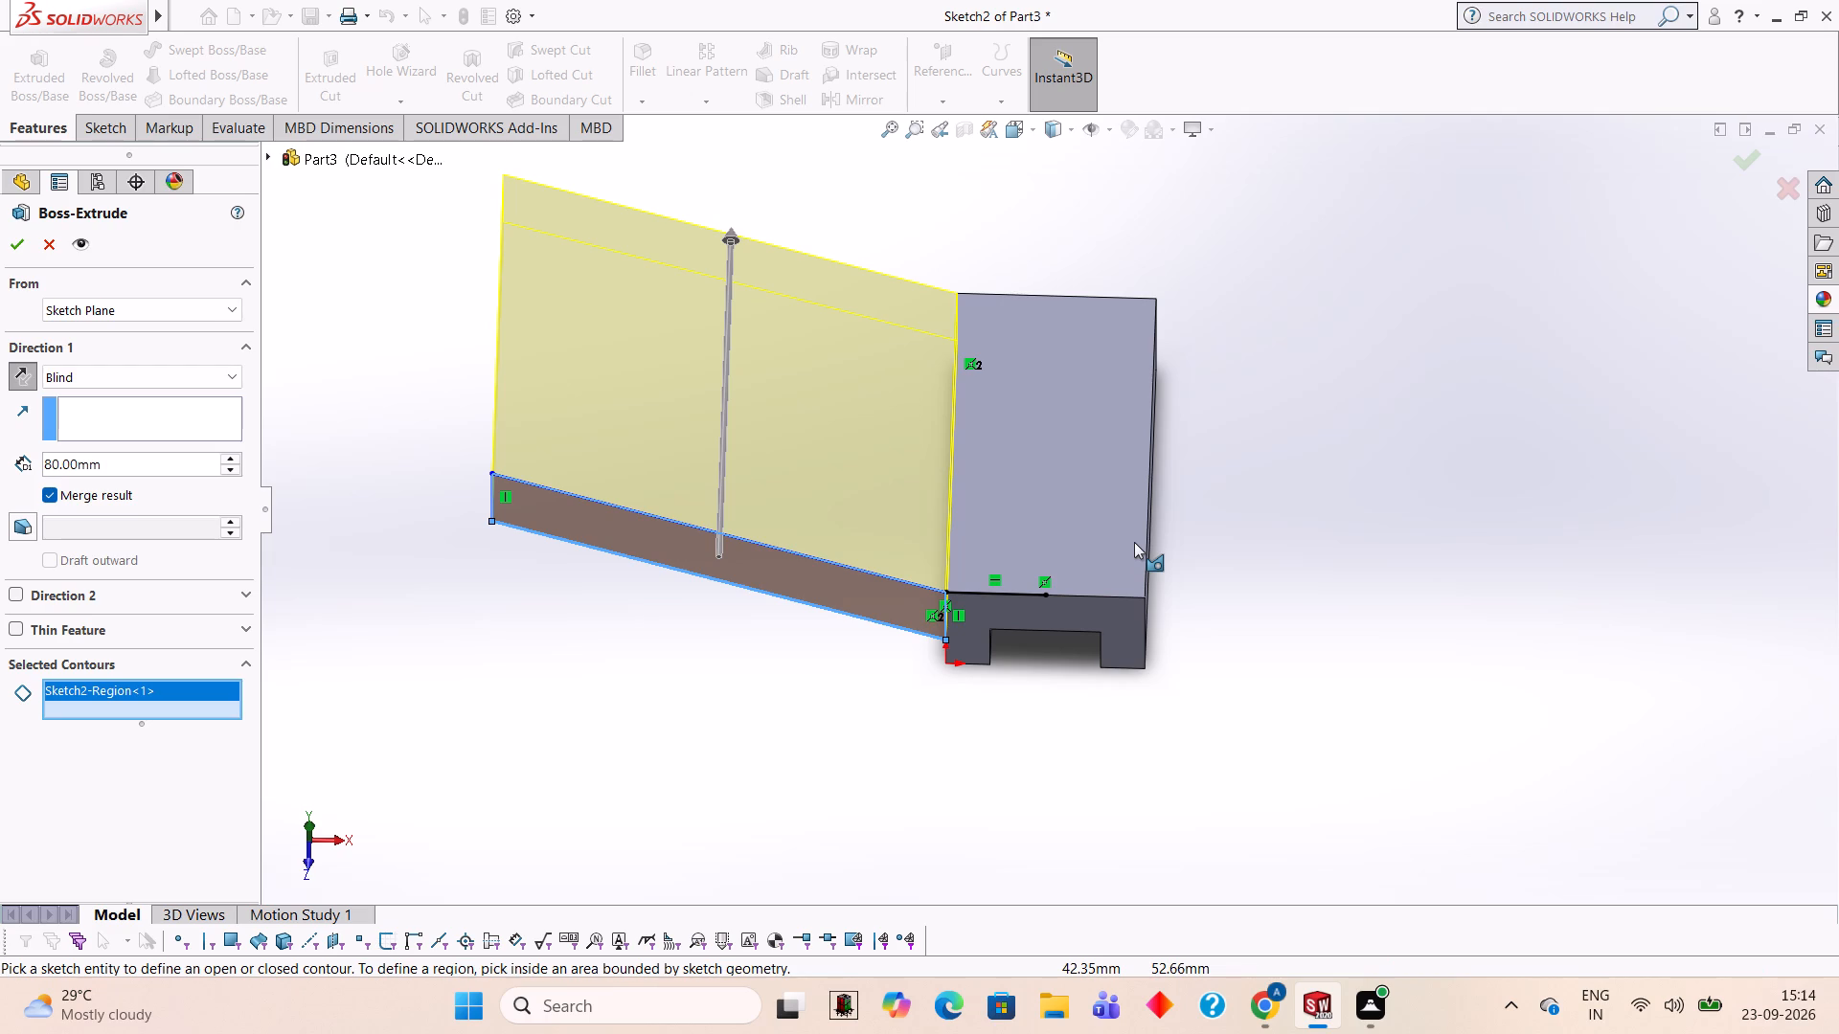
type("60")
key("Return")
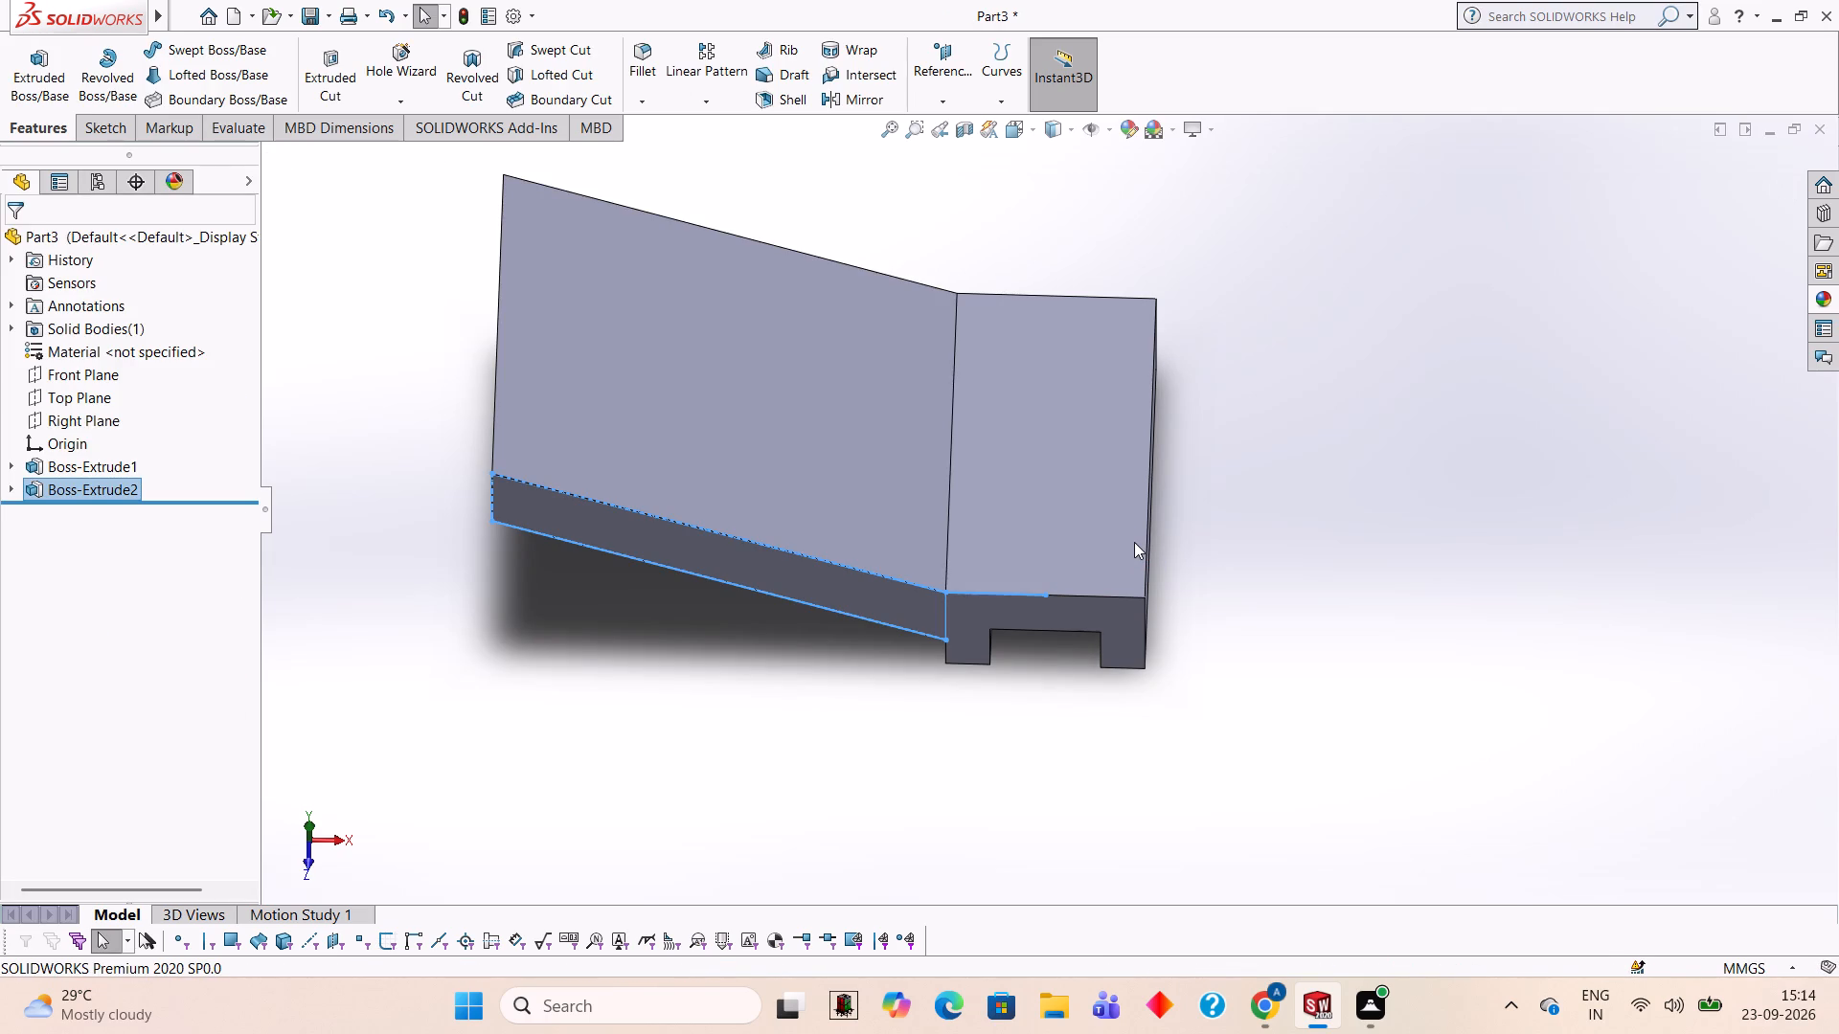
Undo the slanted arm's extrusion and trim away the leftover horizontal sketch line along the block's top edge.
key("ctrl+z")
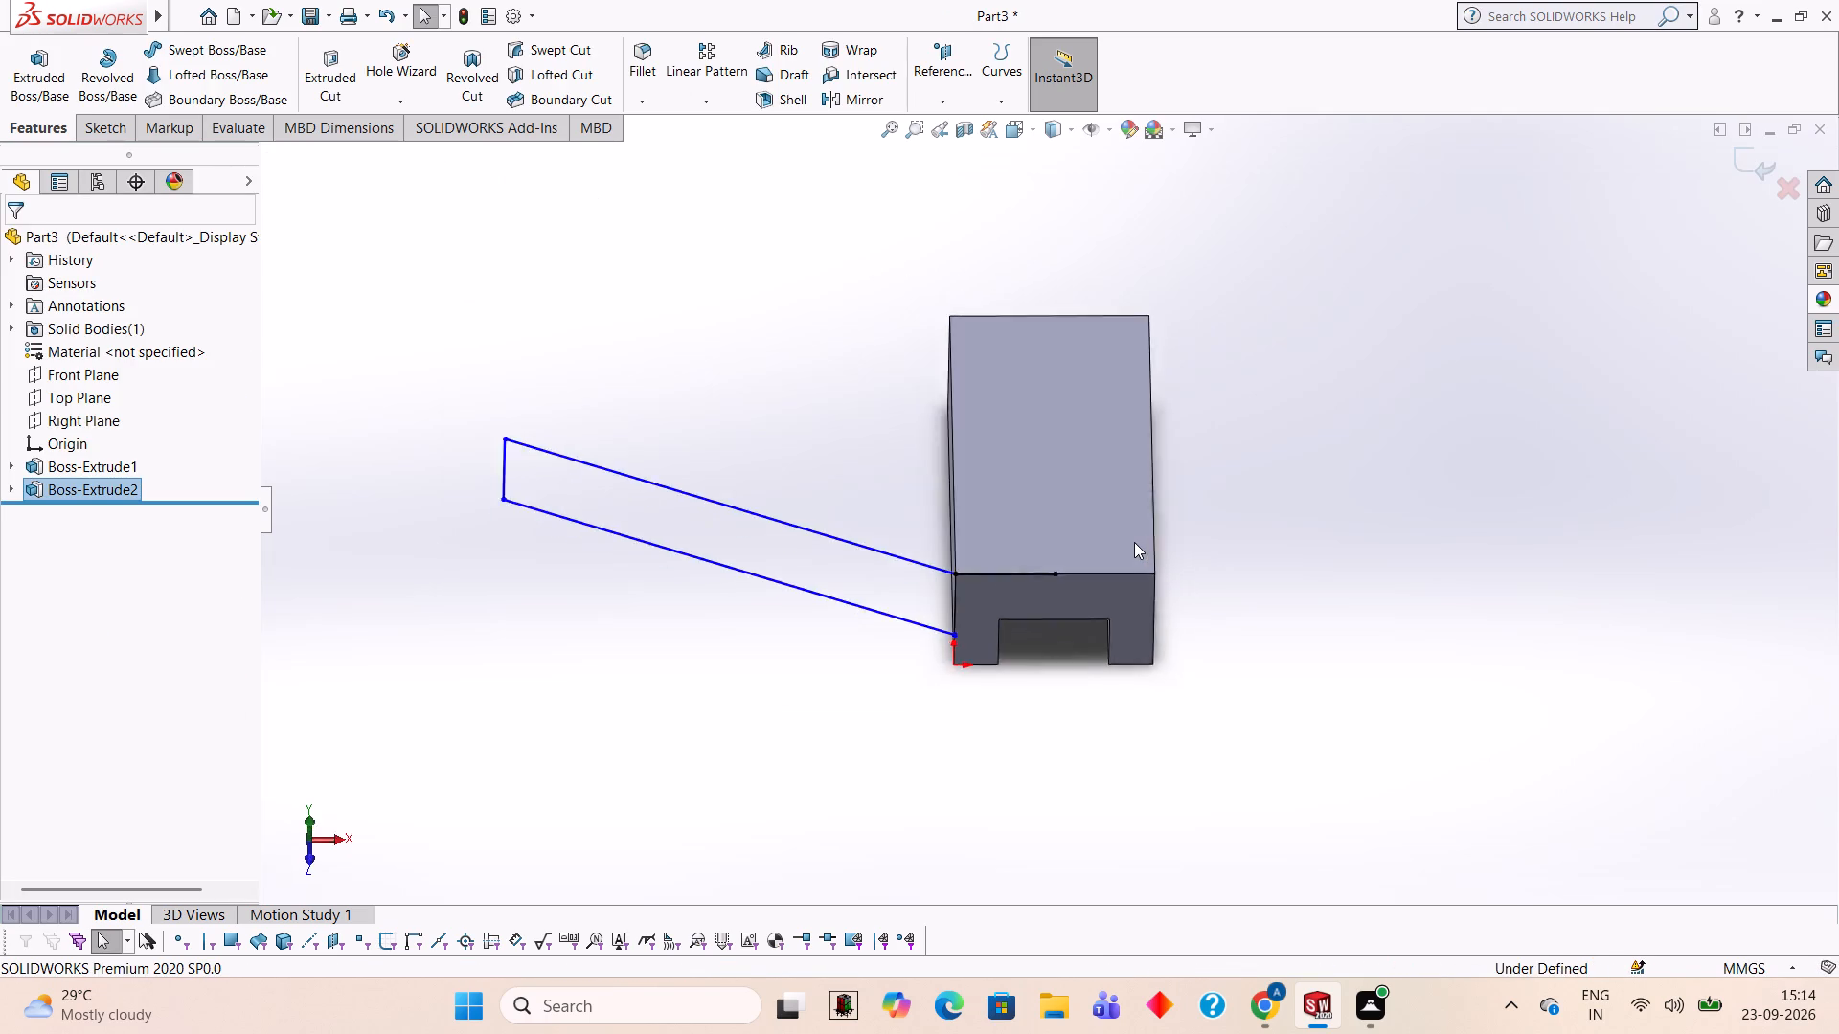
left_click(371, 76)
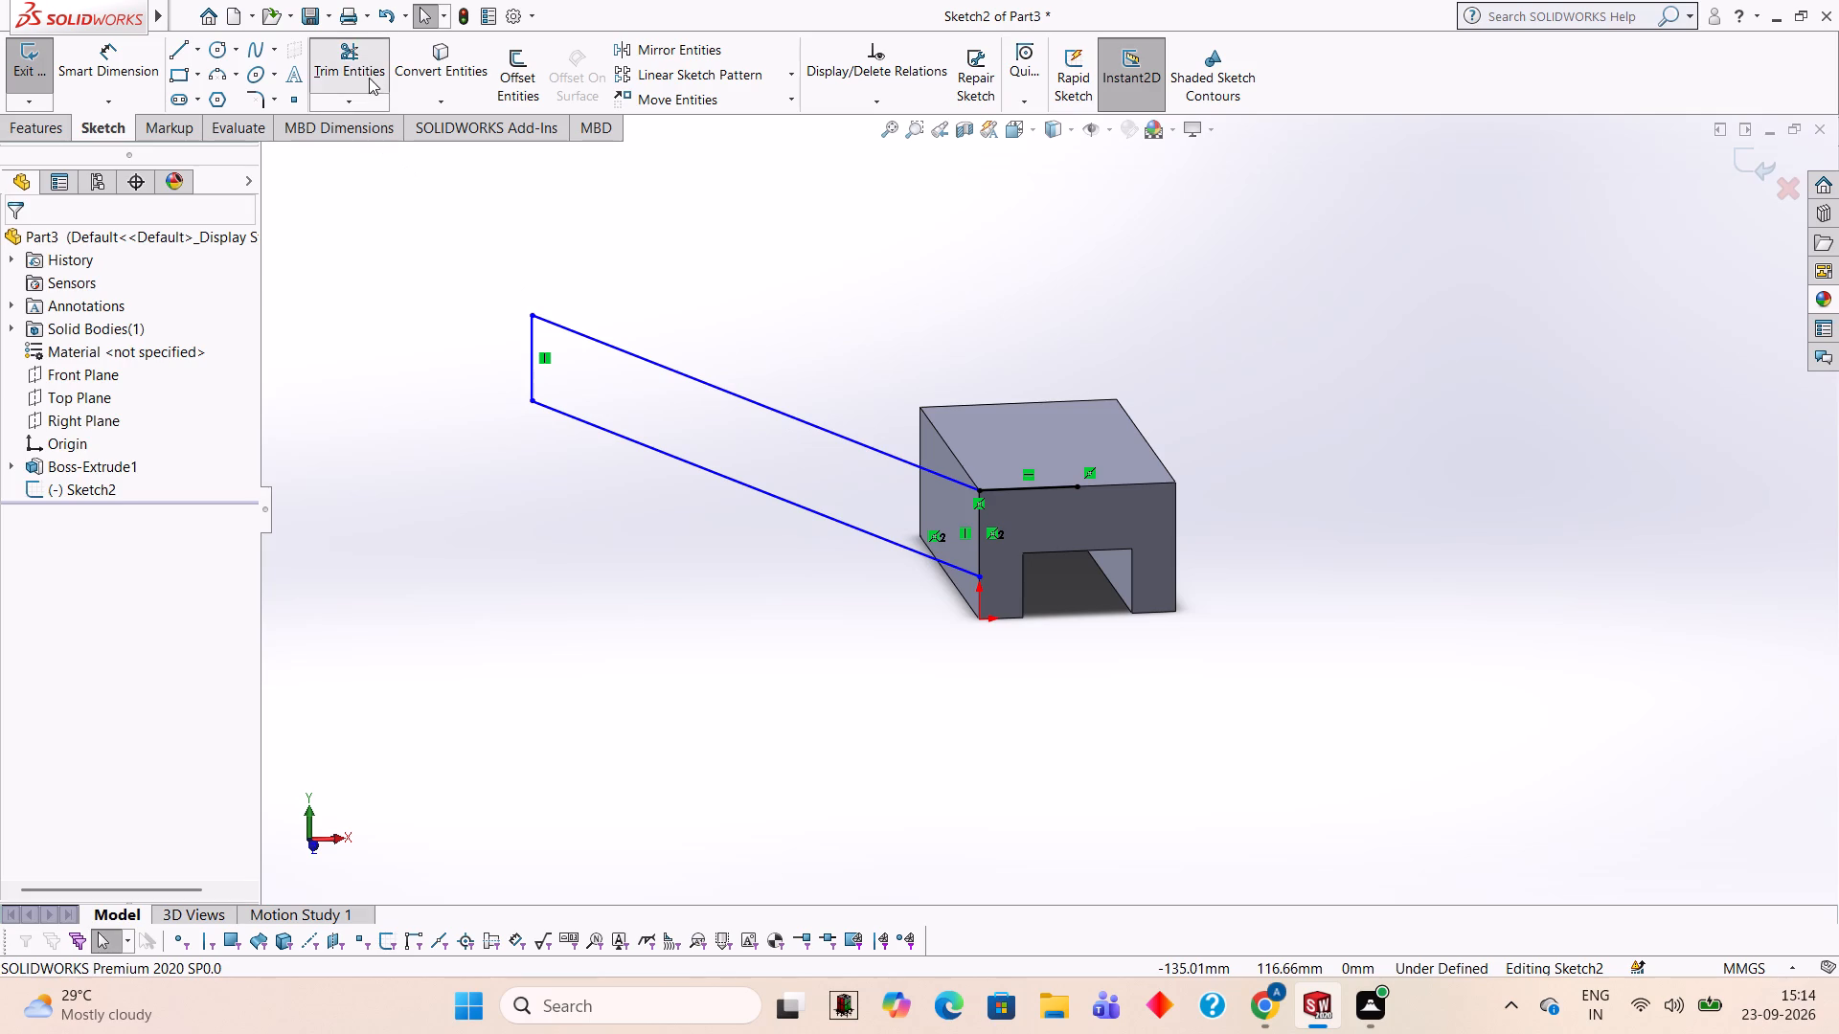
left_click(1059, 483)
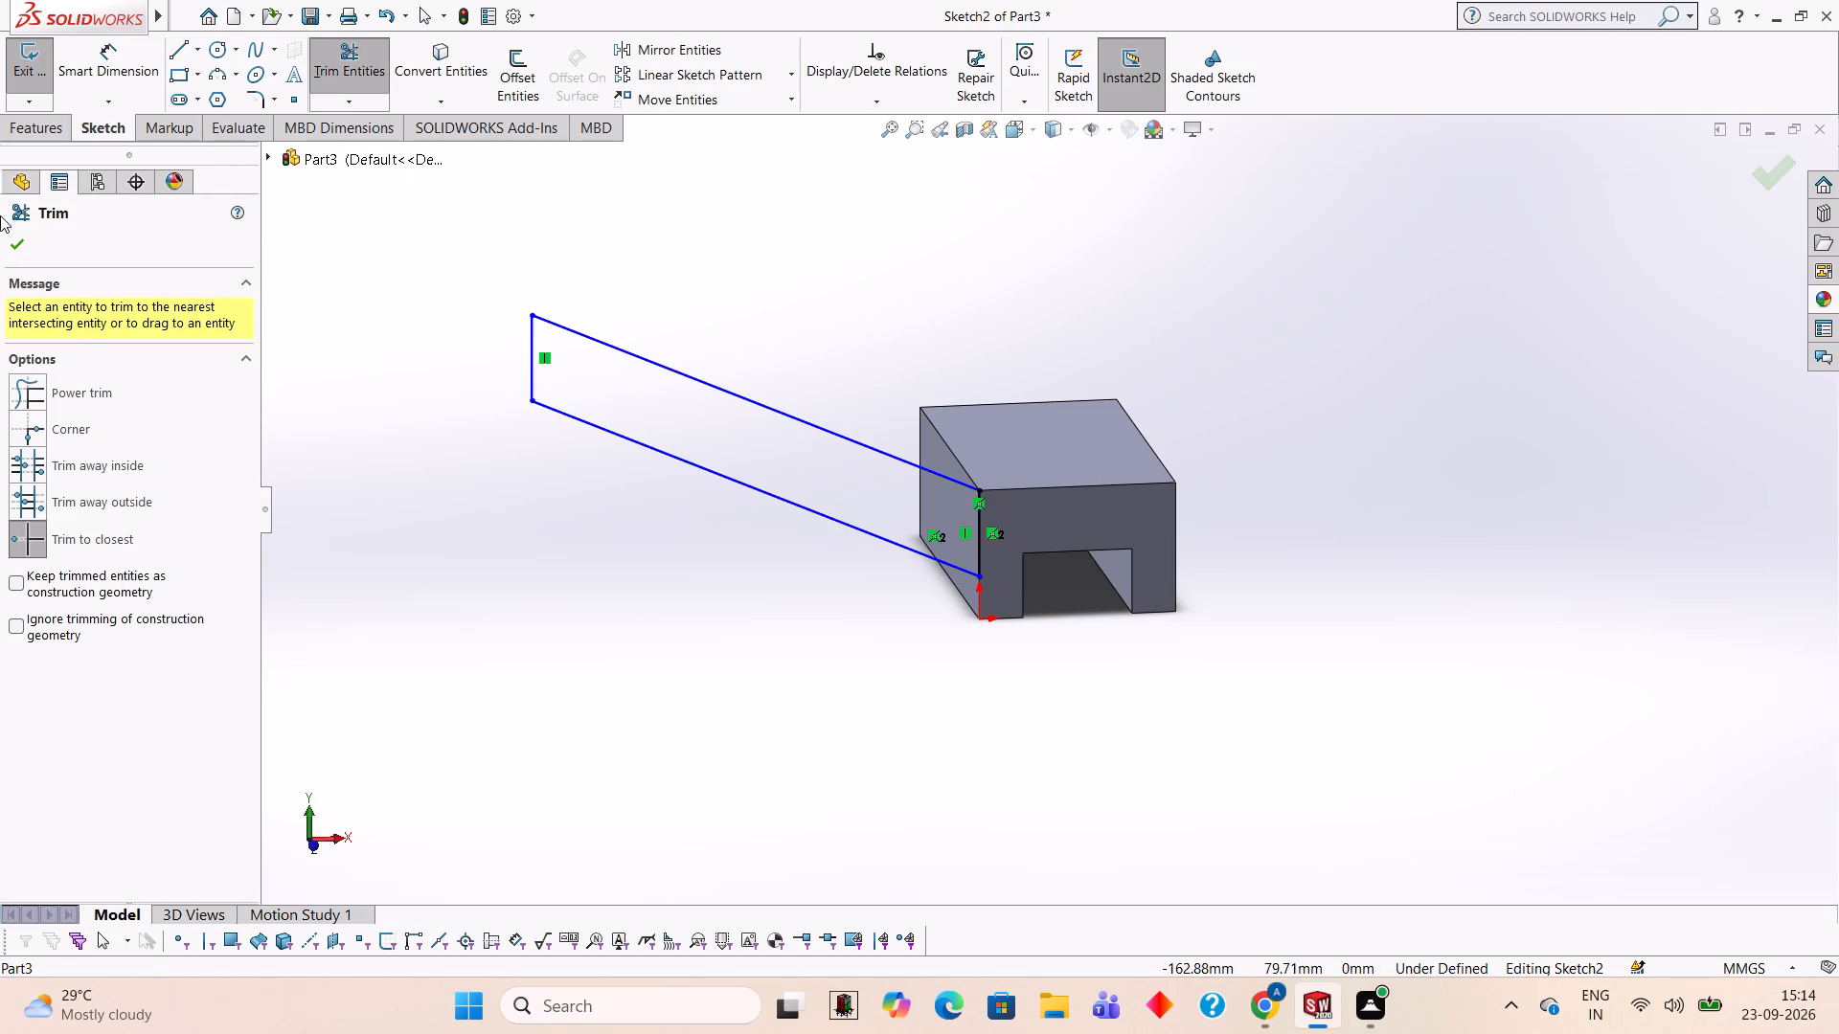
Extrude the closed parallelogram as a merged blind boss 60 mm deep, with the direction reversed to run back along the block.
left_click(48, 134)
left_click(73, 78)
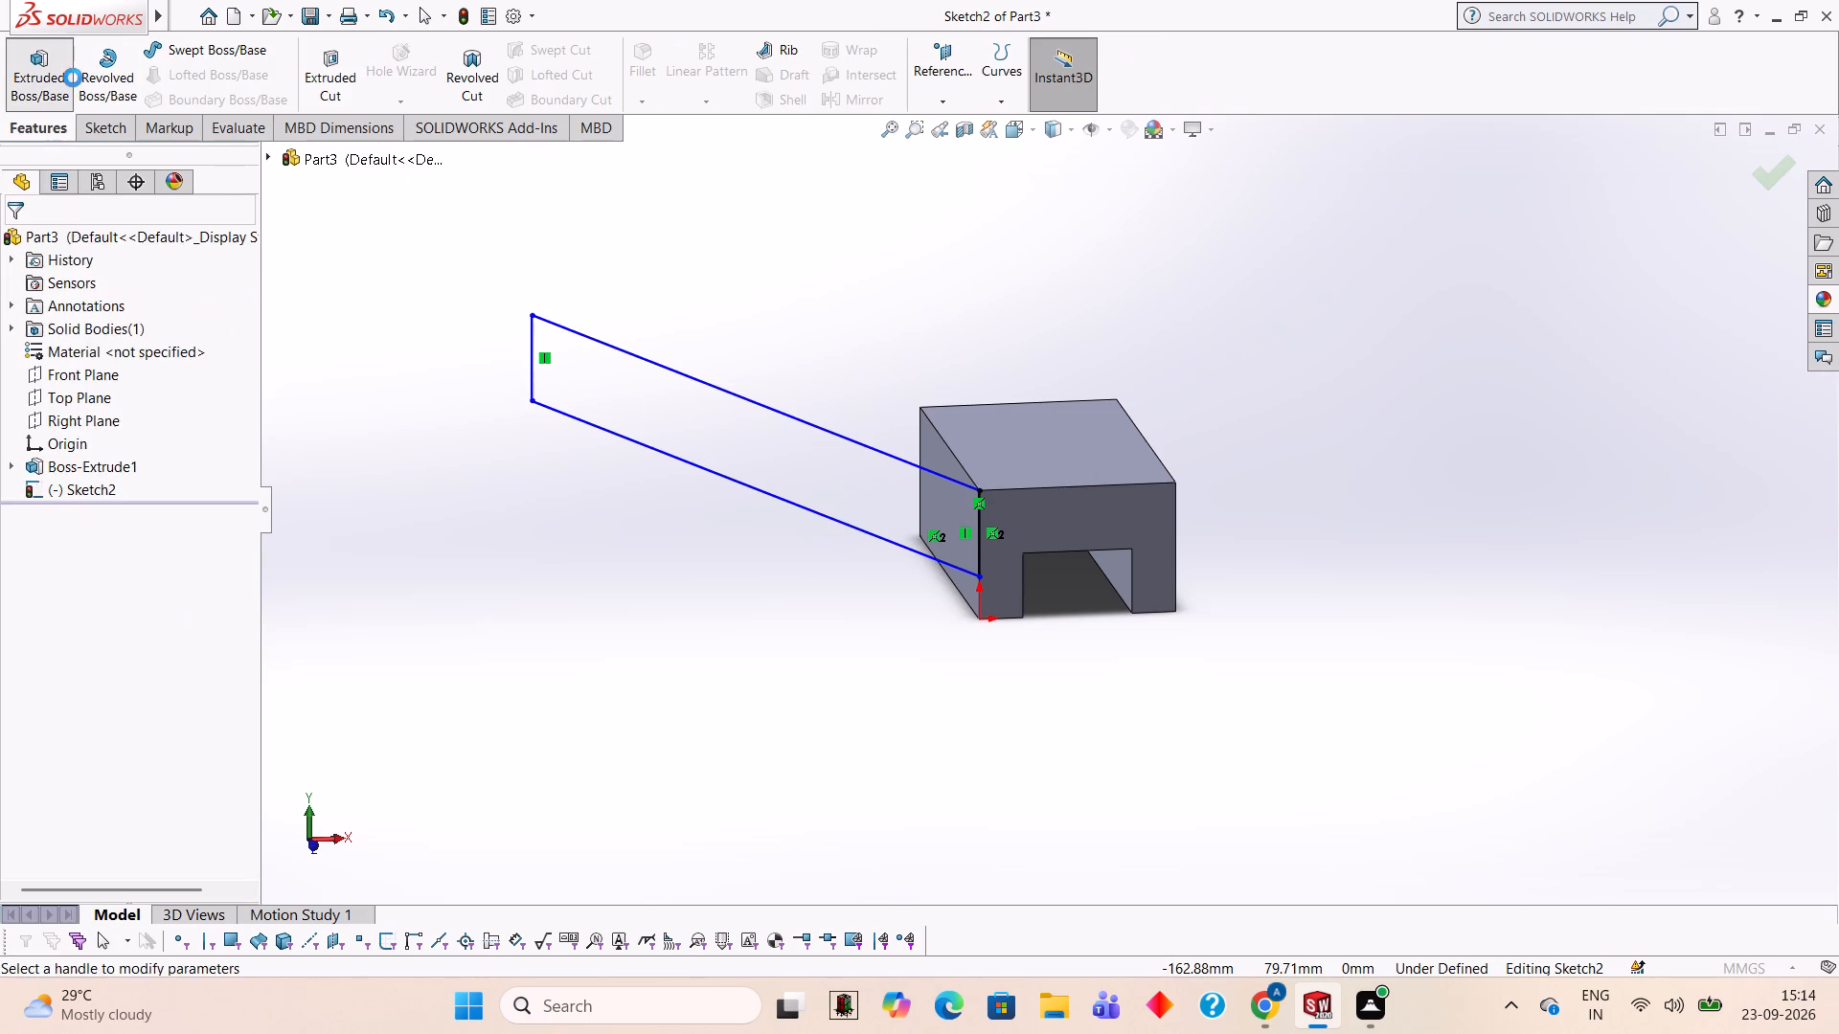
type("60")
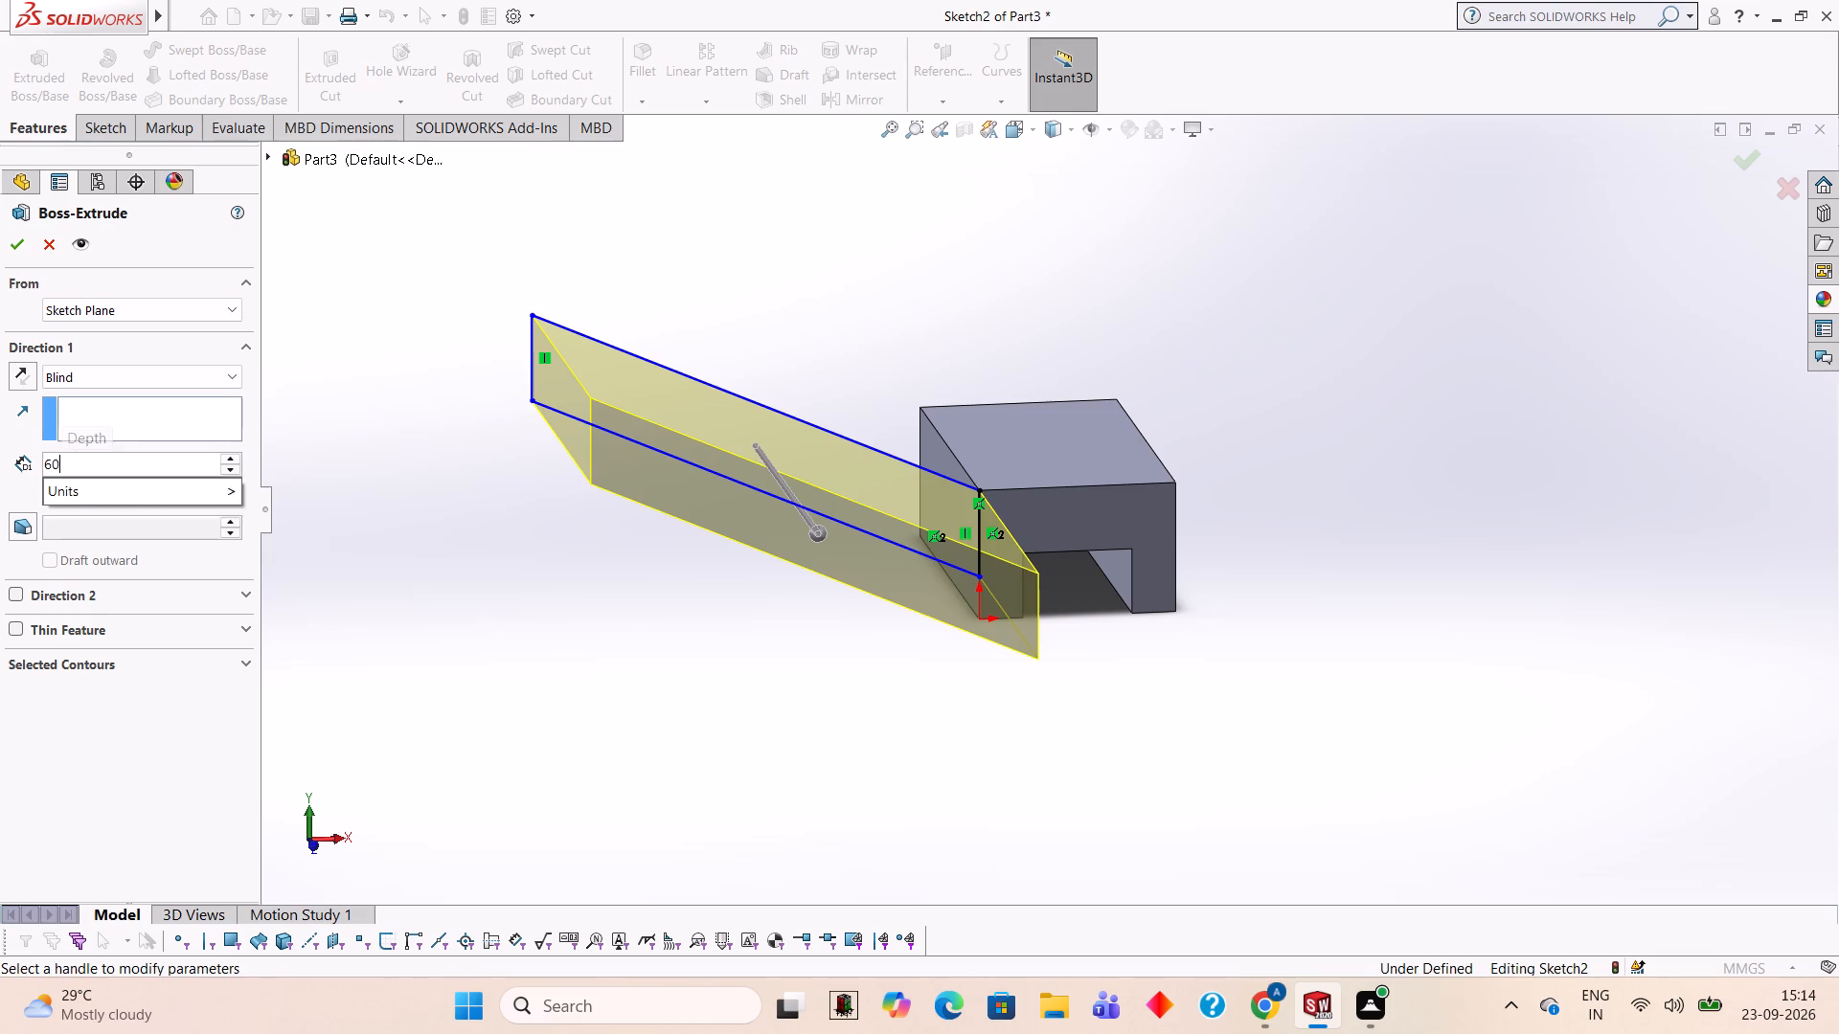
key("Return")
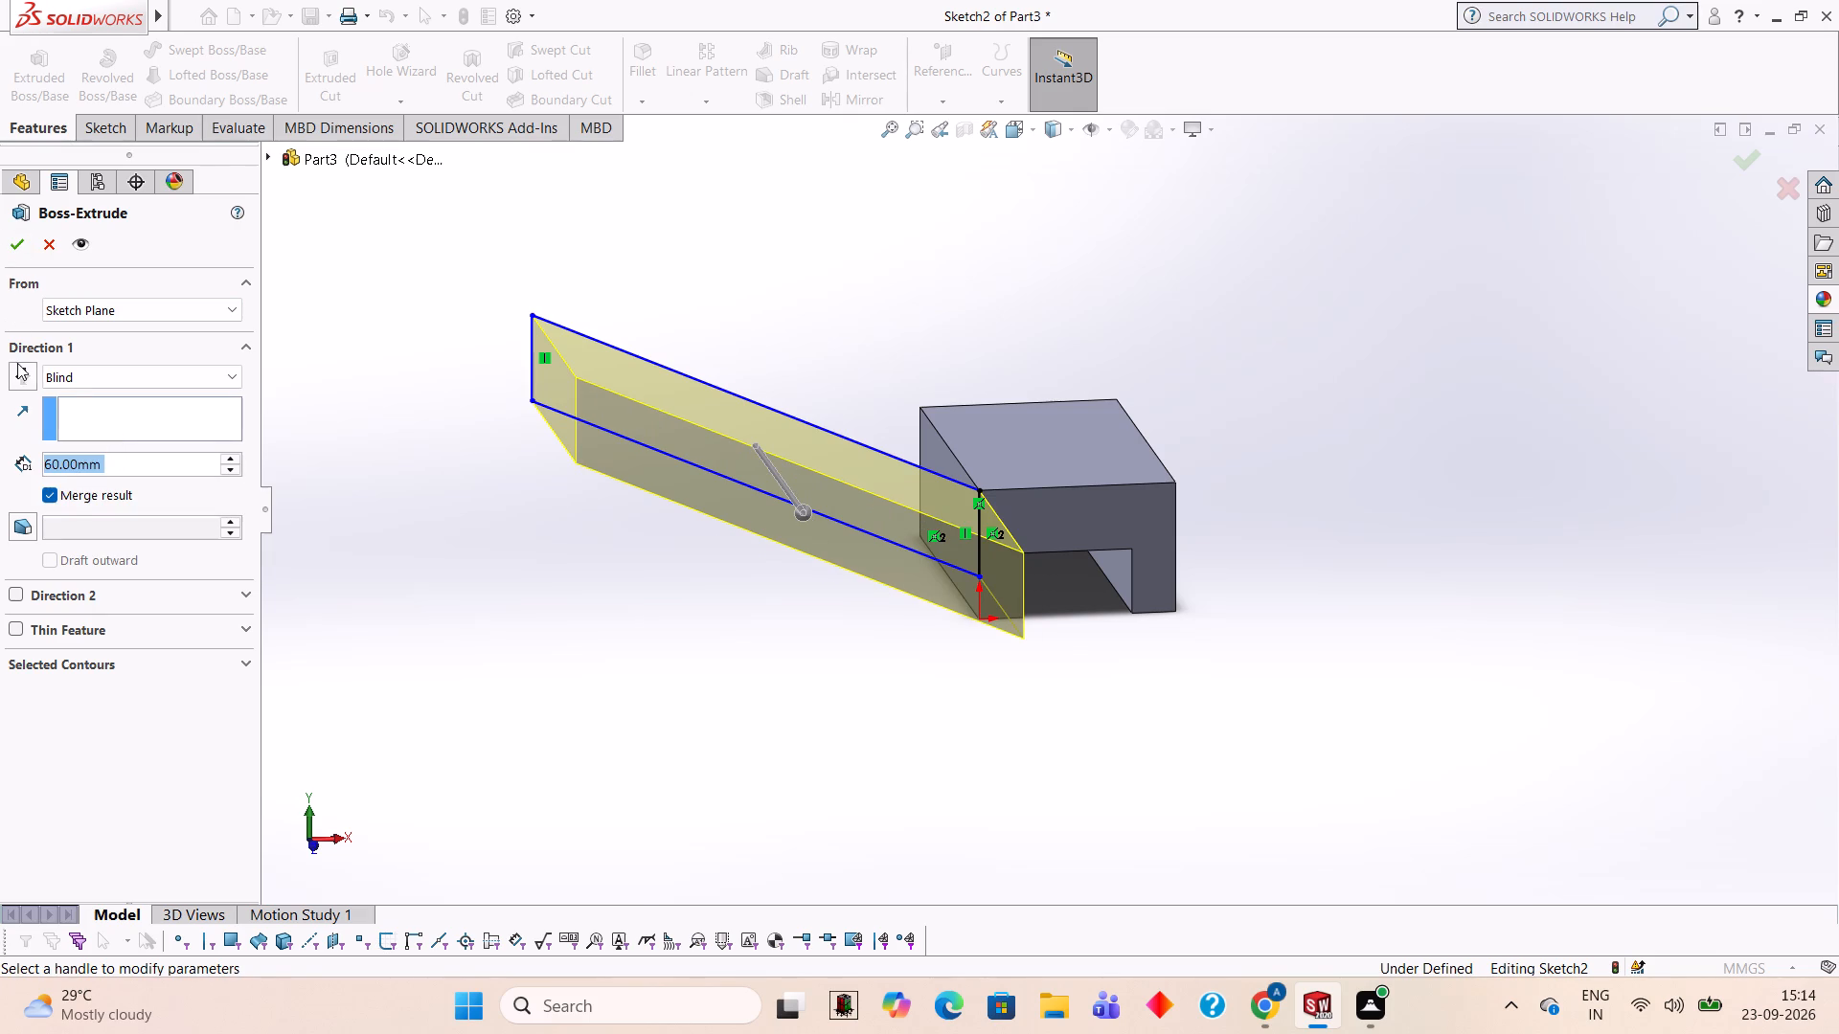
left_click(32, 385)
middle_click_drag(1426, 391, 1334, 608)
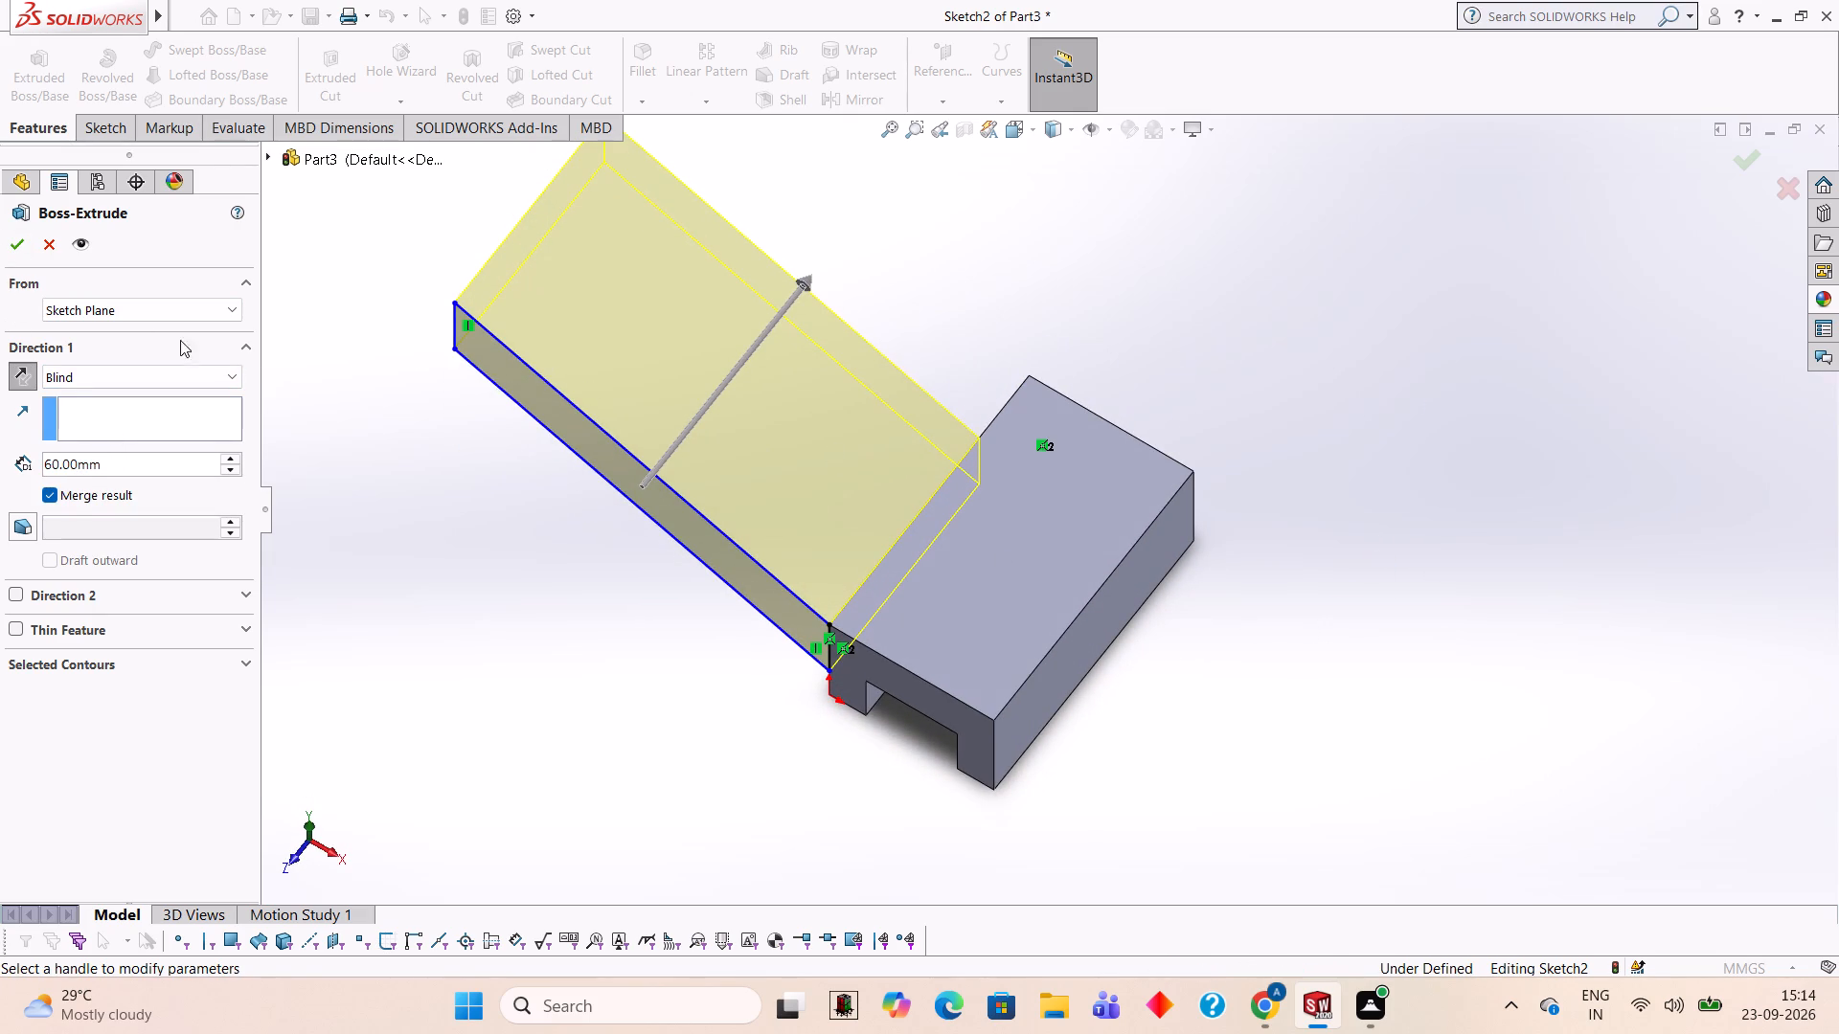
left_click(28, 245)
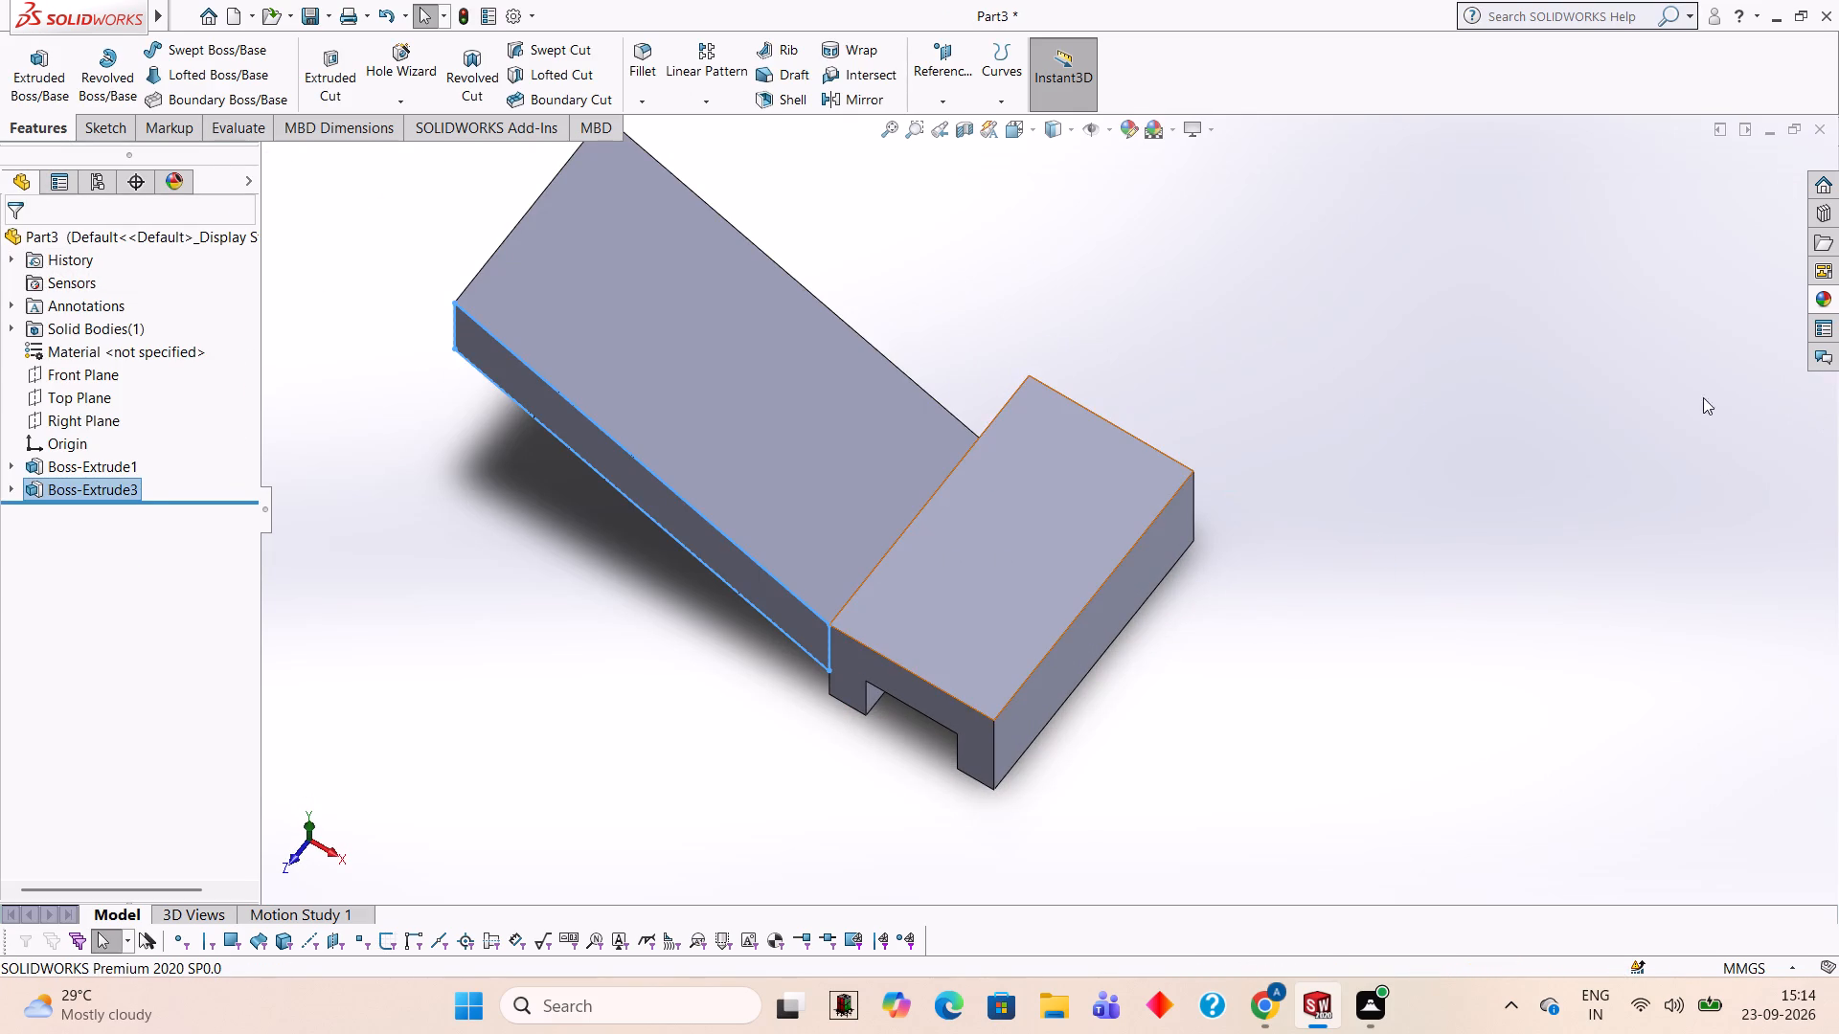
left_click_drag(1687, 384, 1672, 383)
Sketch on the part's front face, tracing the slanted arm's outline as a closed parallelogram through its four corners.
middle_click_drag(1407, 713, 1462, 569)
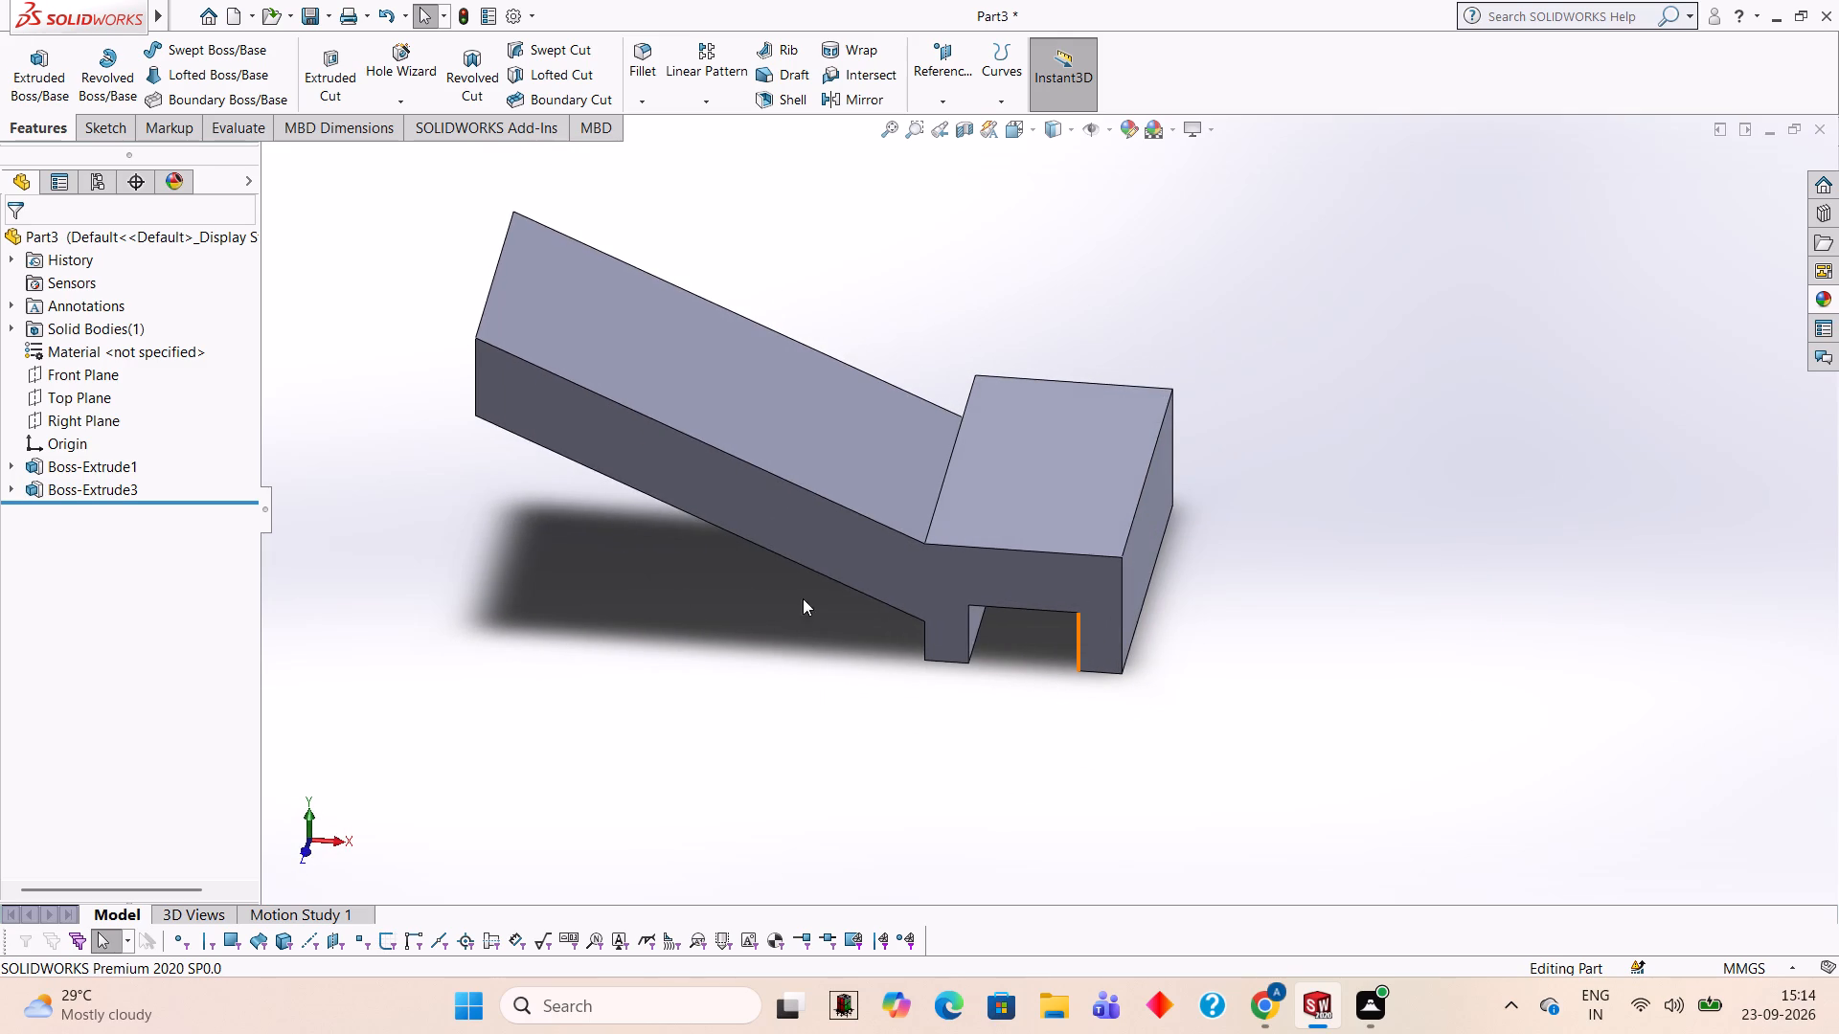
left_click(832, 548)
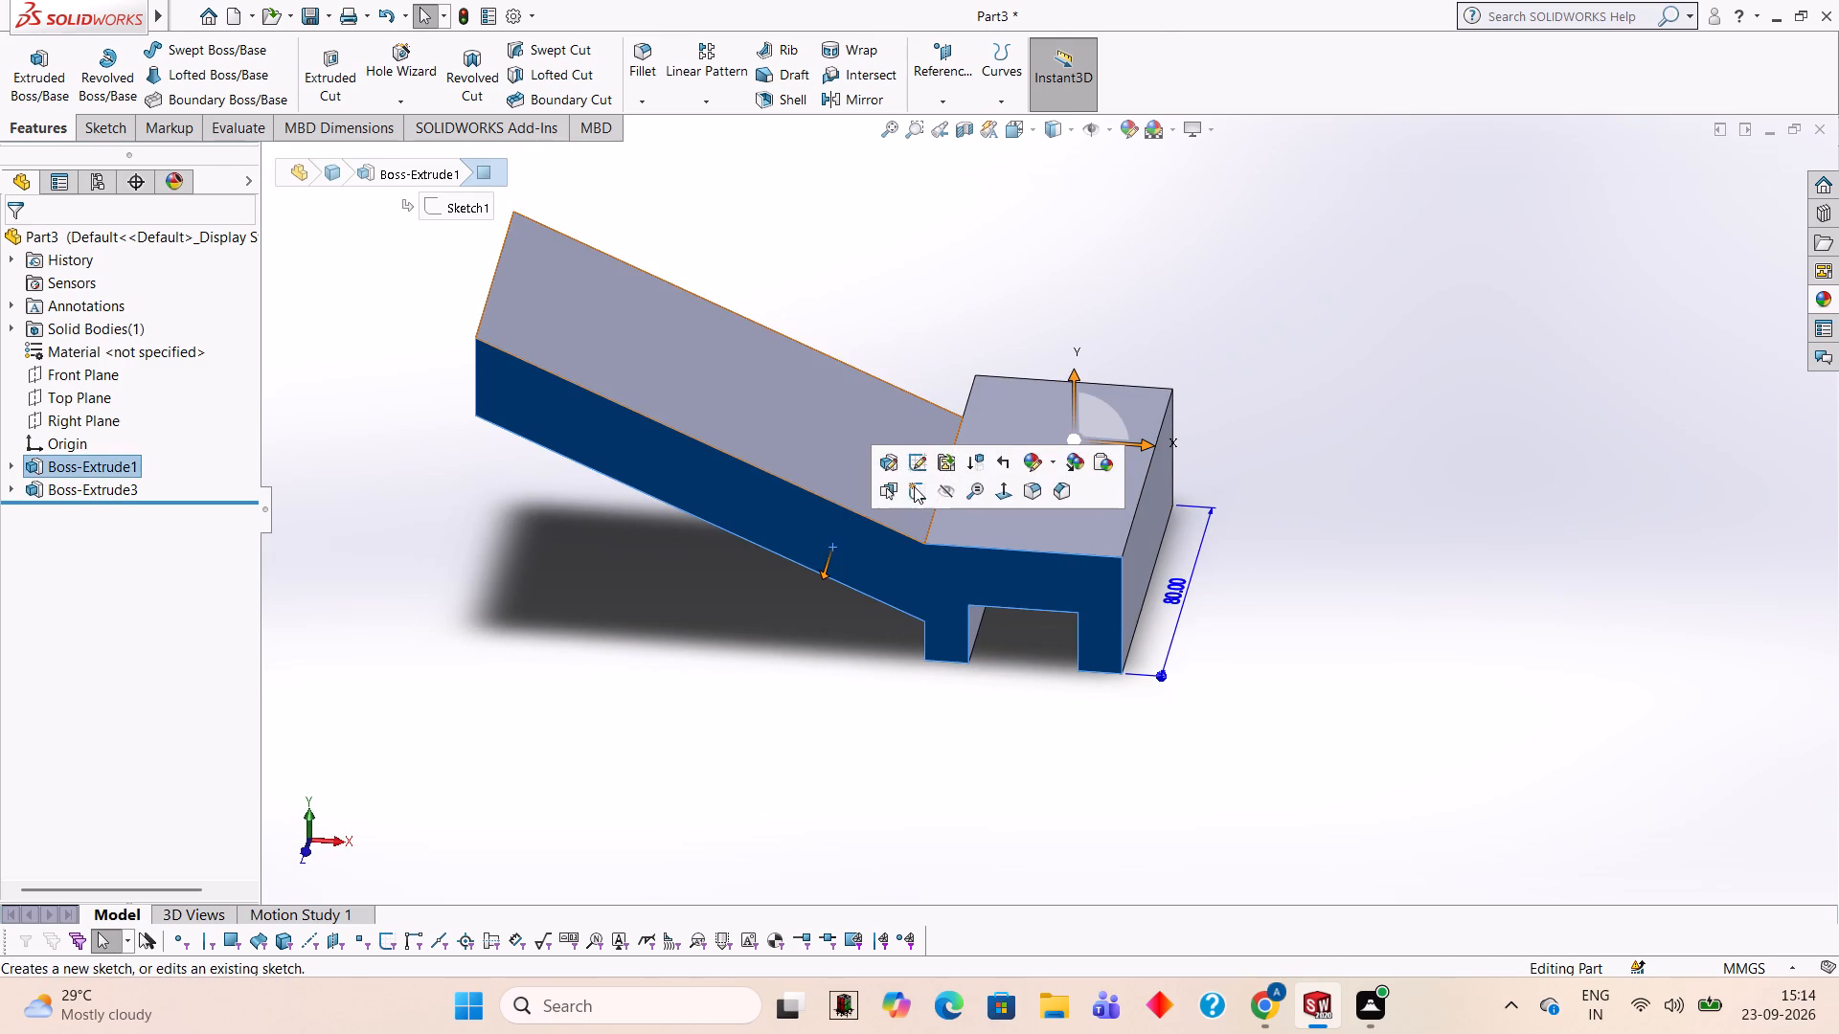
left_click(914, 486)
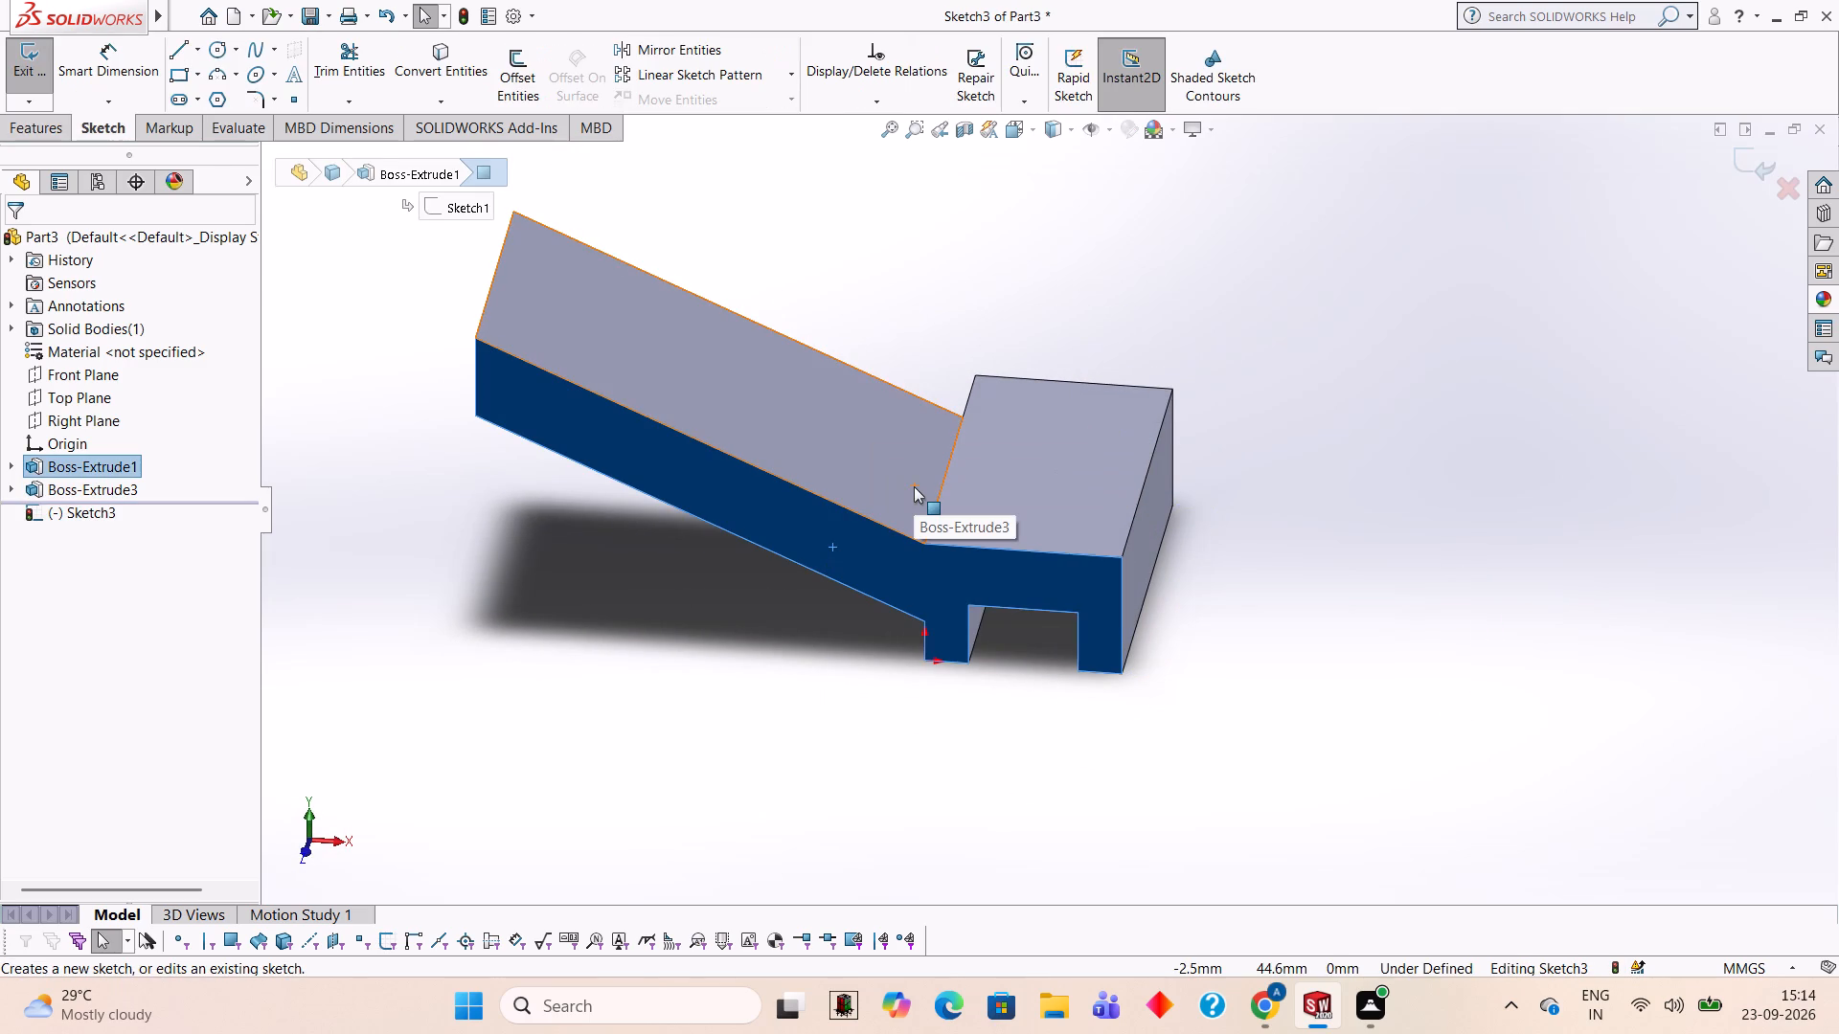
key("ctrl+8")
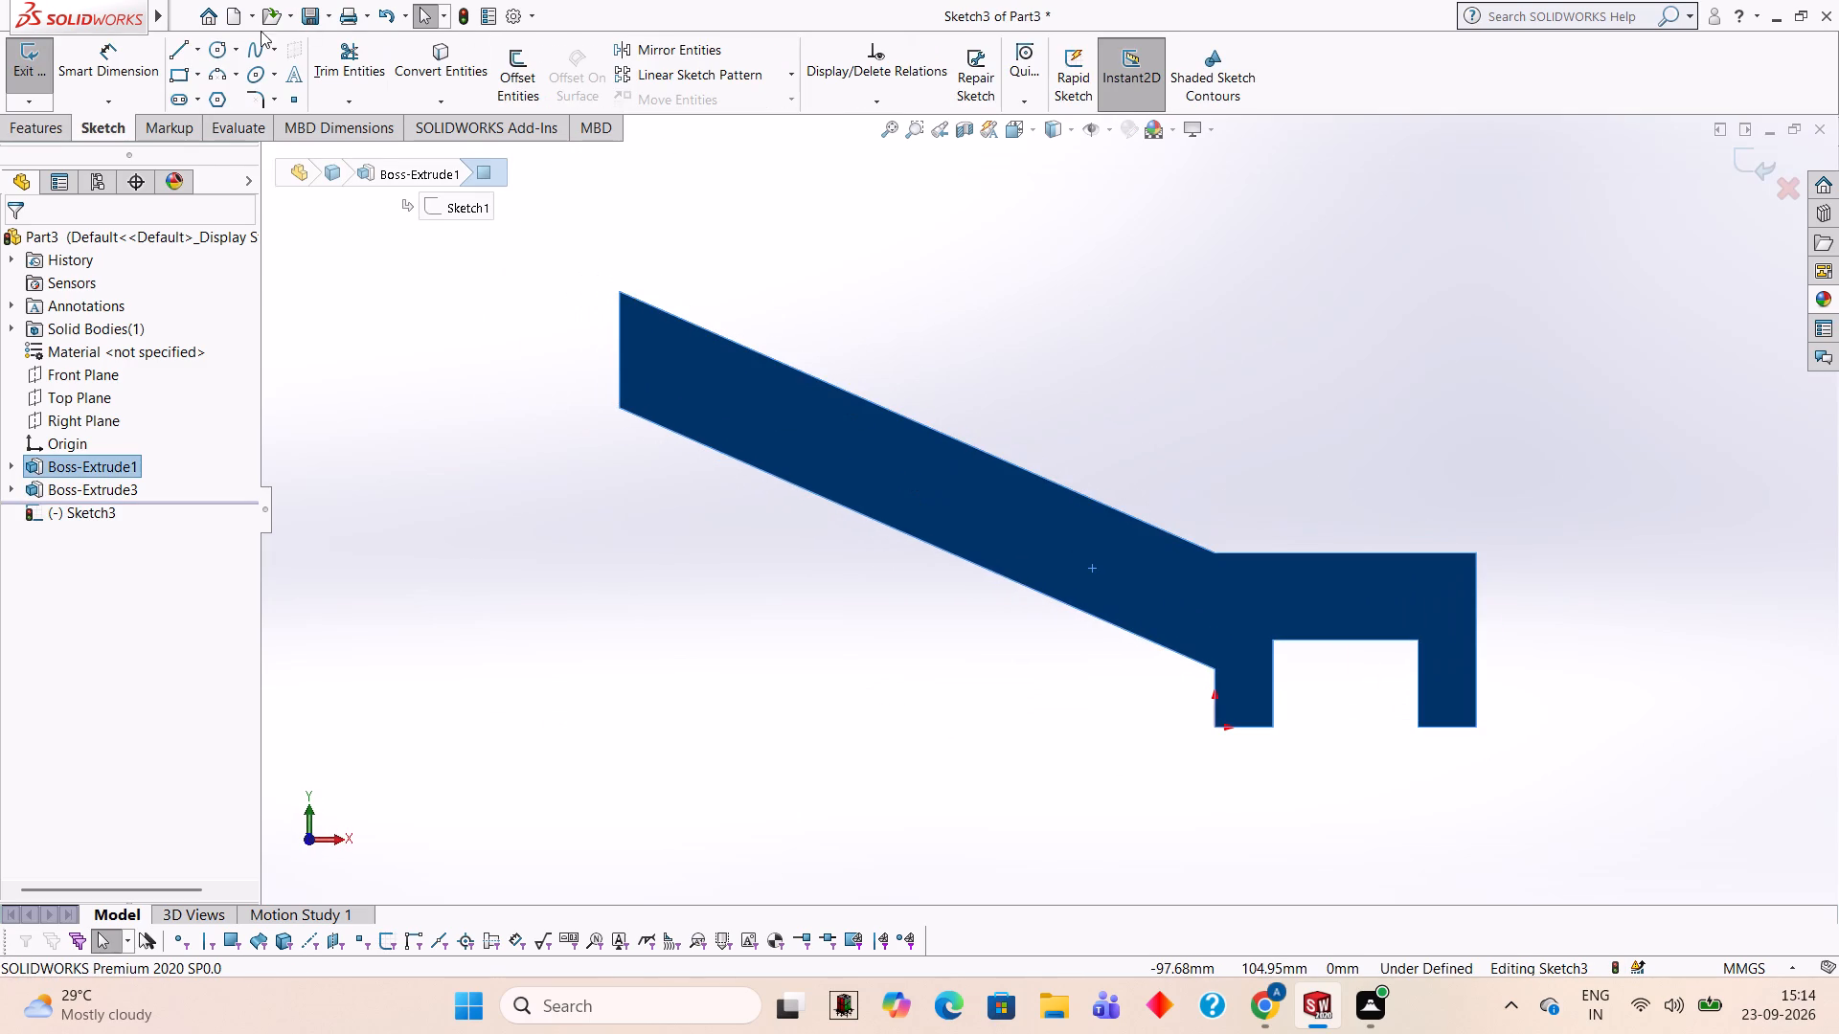
left_click(176, 55)
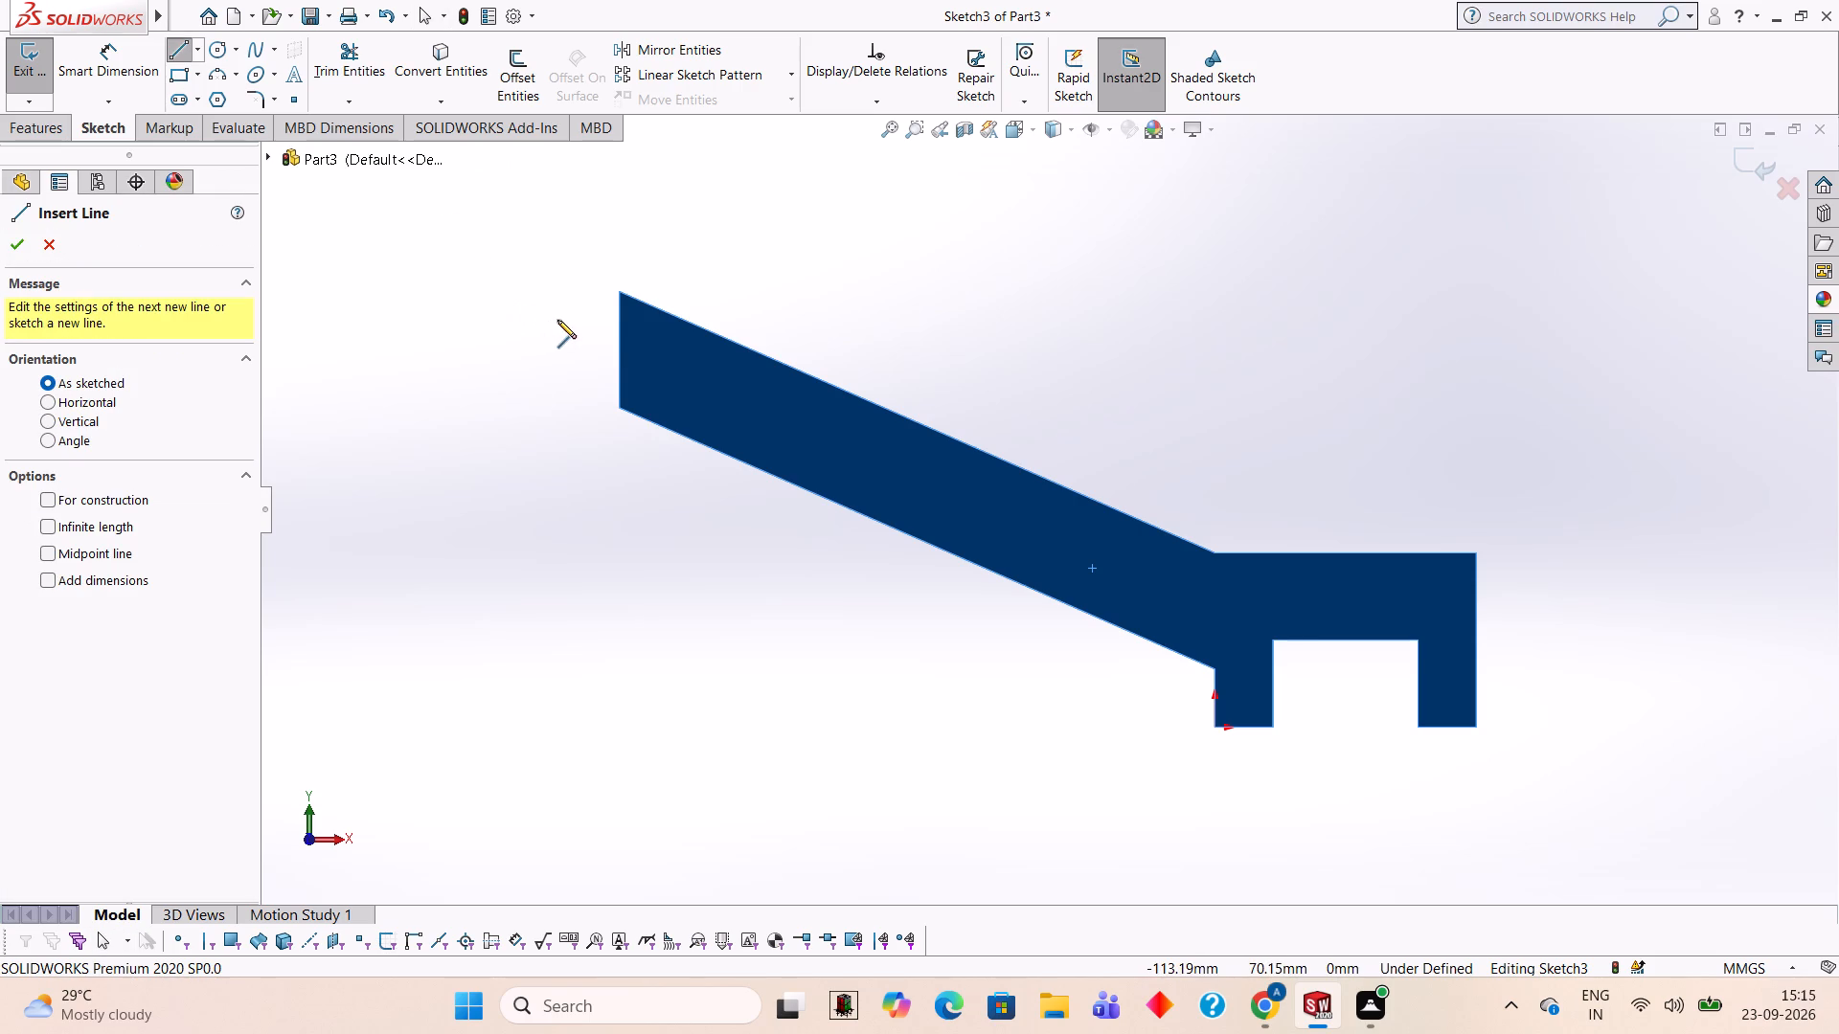
left_click(617, 292)
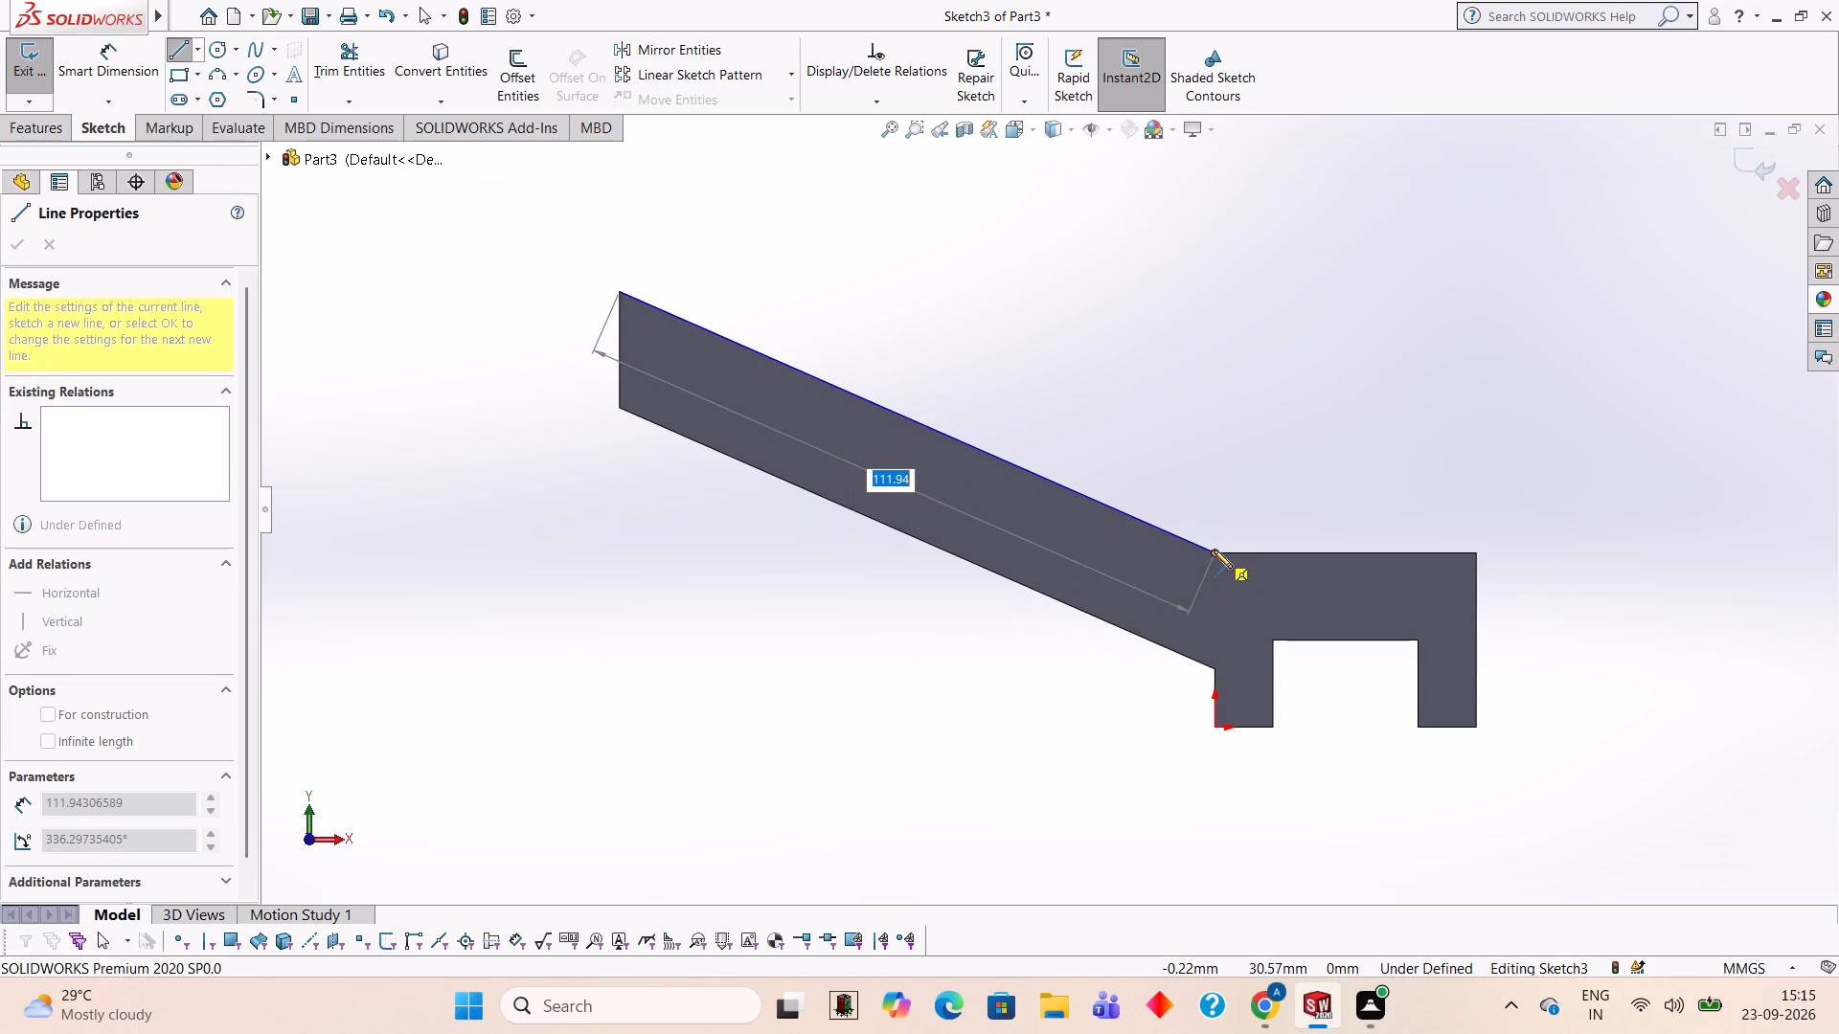
left_click(1214, 550)
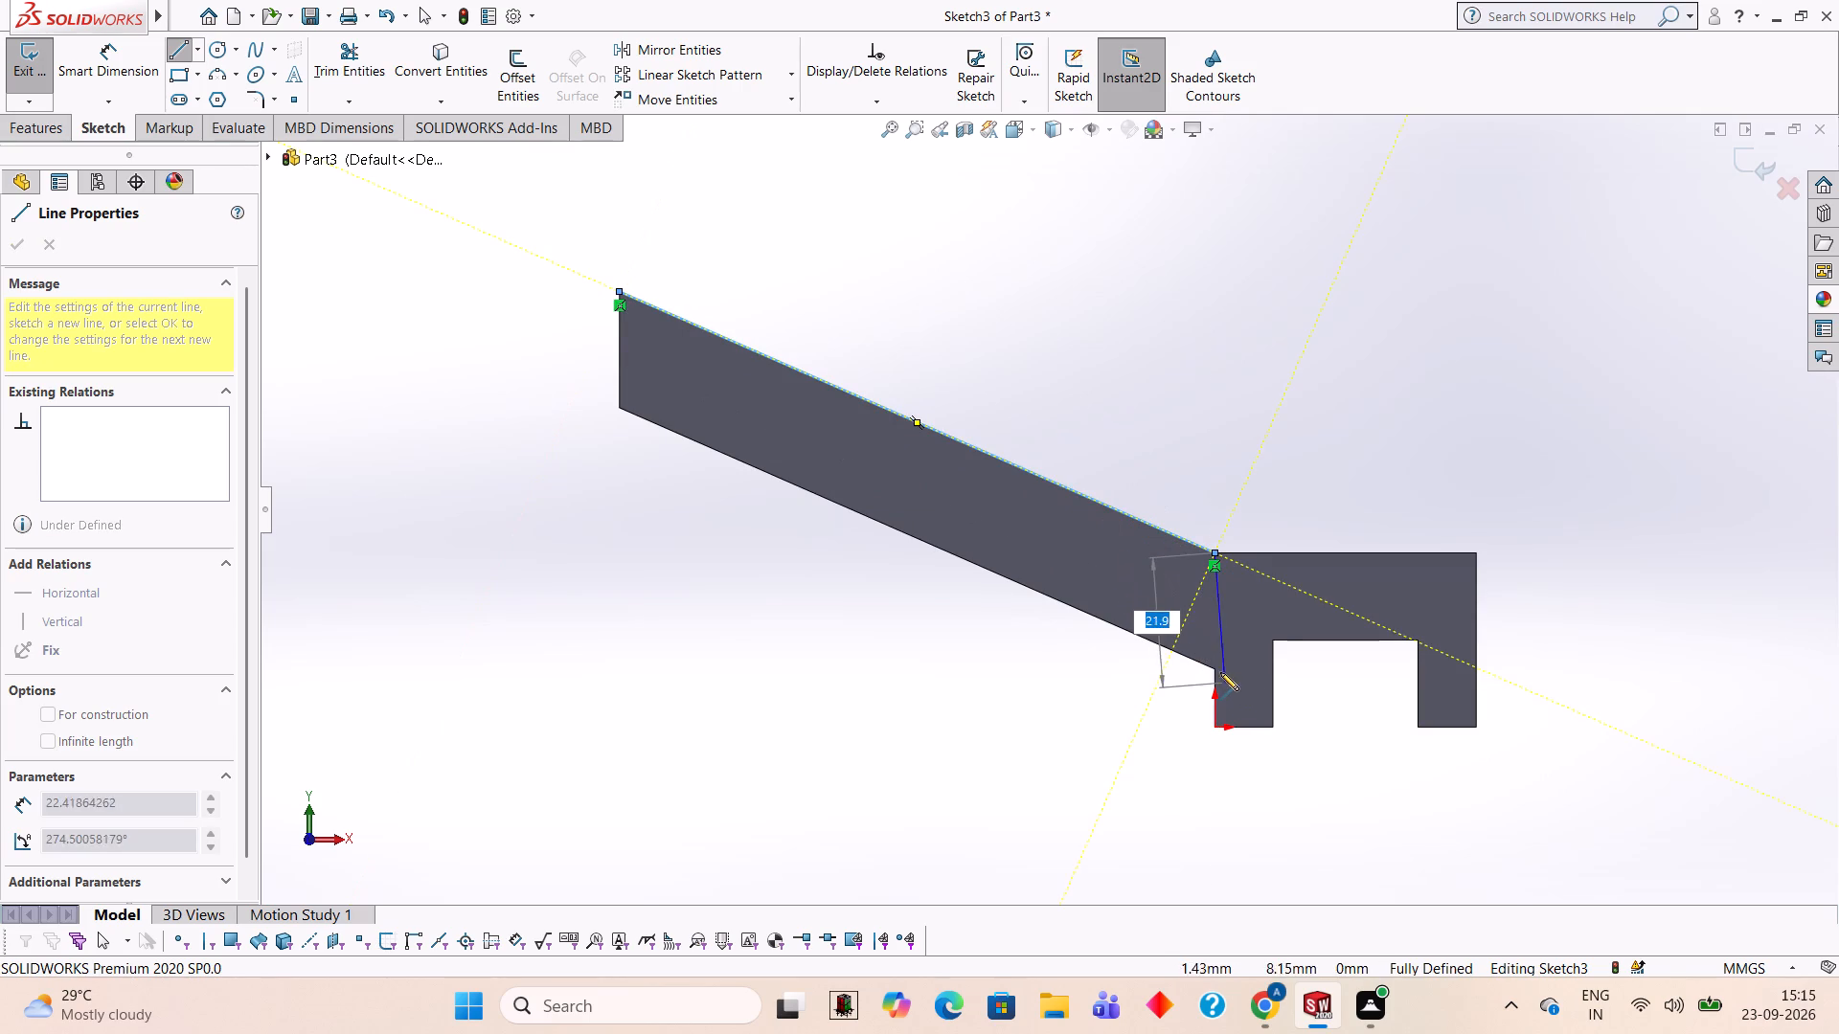
left_click(1215, 670)
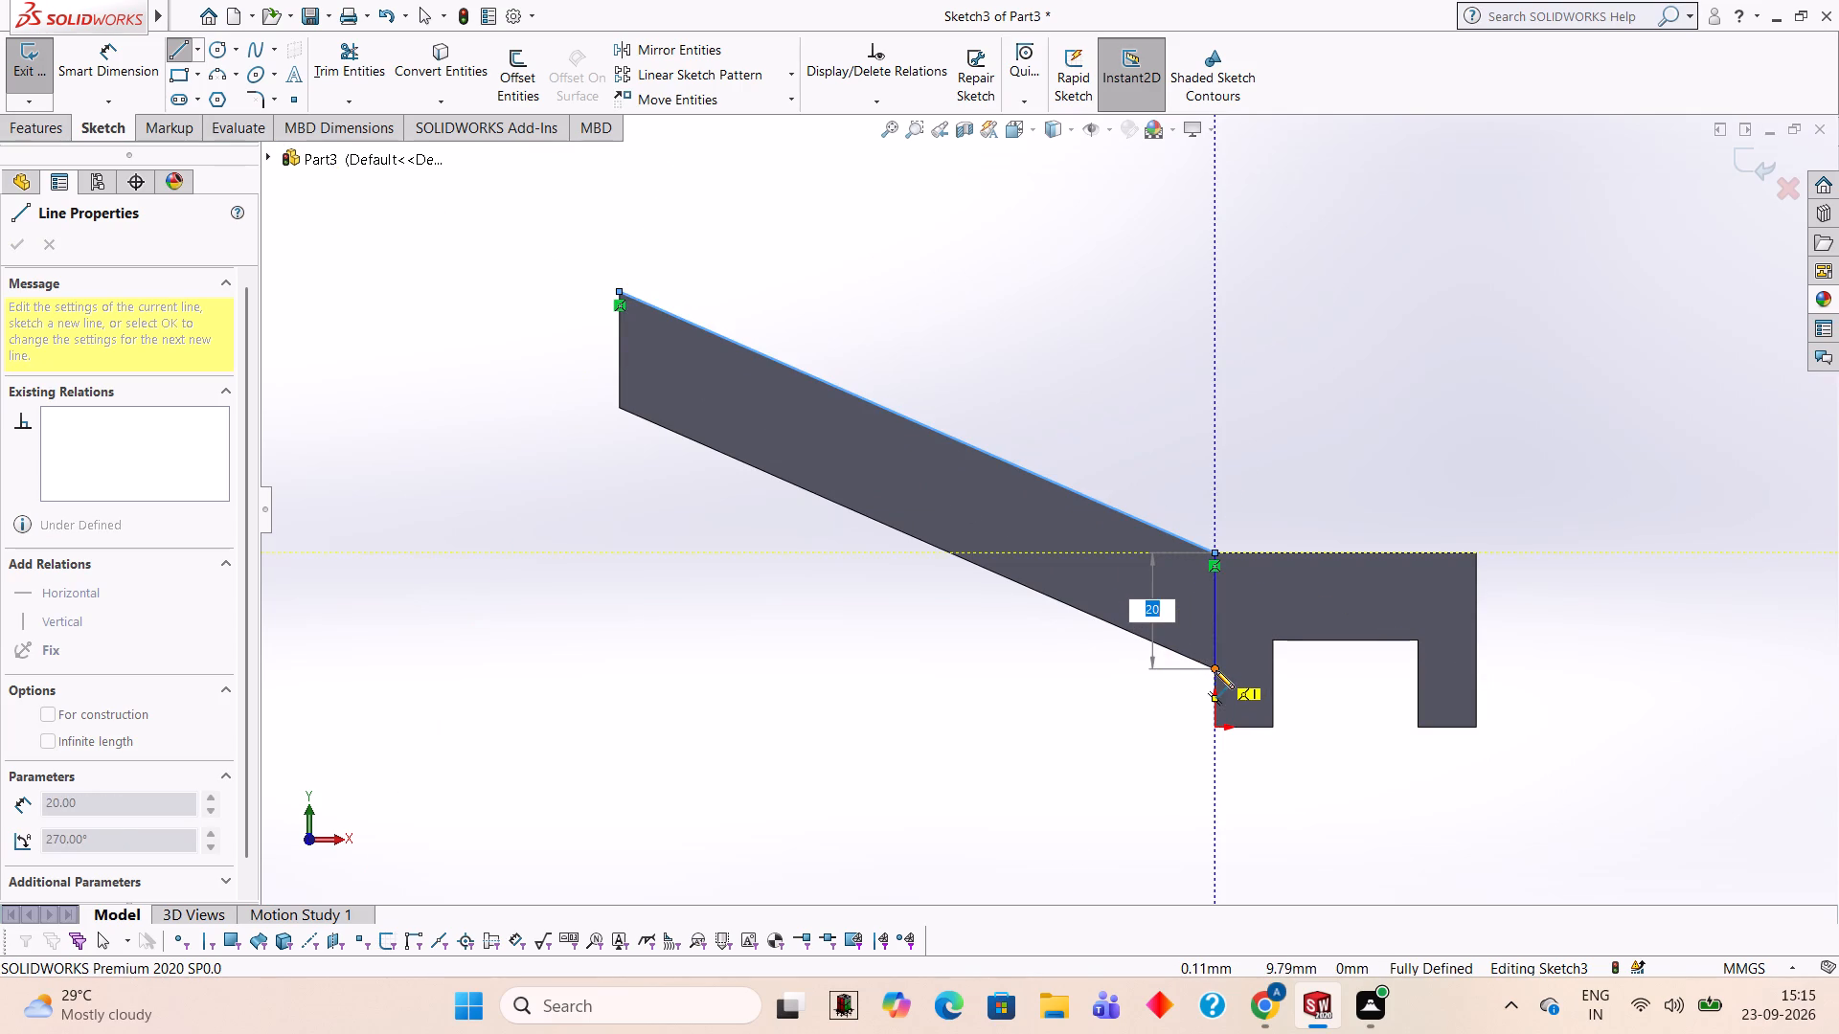
left_click(617, 406)
left_click(618, 295)
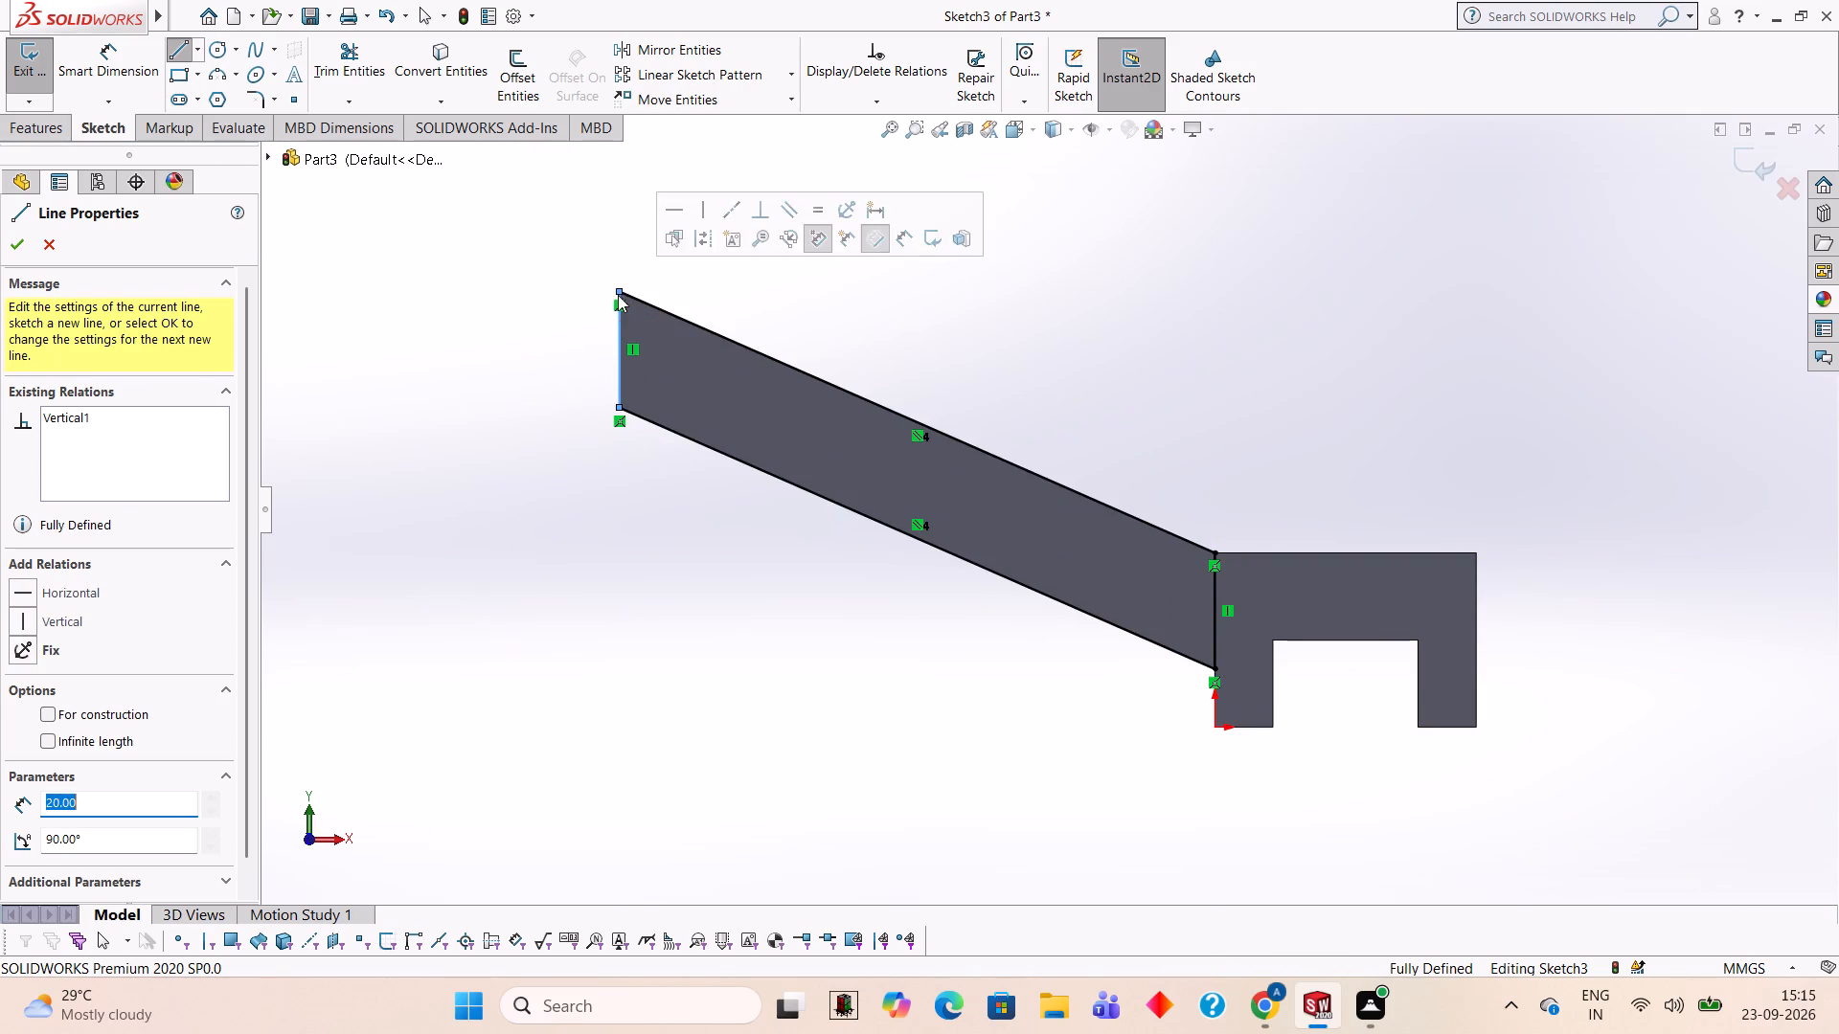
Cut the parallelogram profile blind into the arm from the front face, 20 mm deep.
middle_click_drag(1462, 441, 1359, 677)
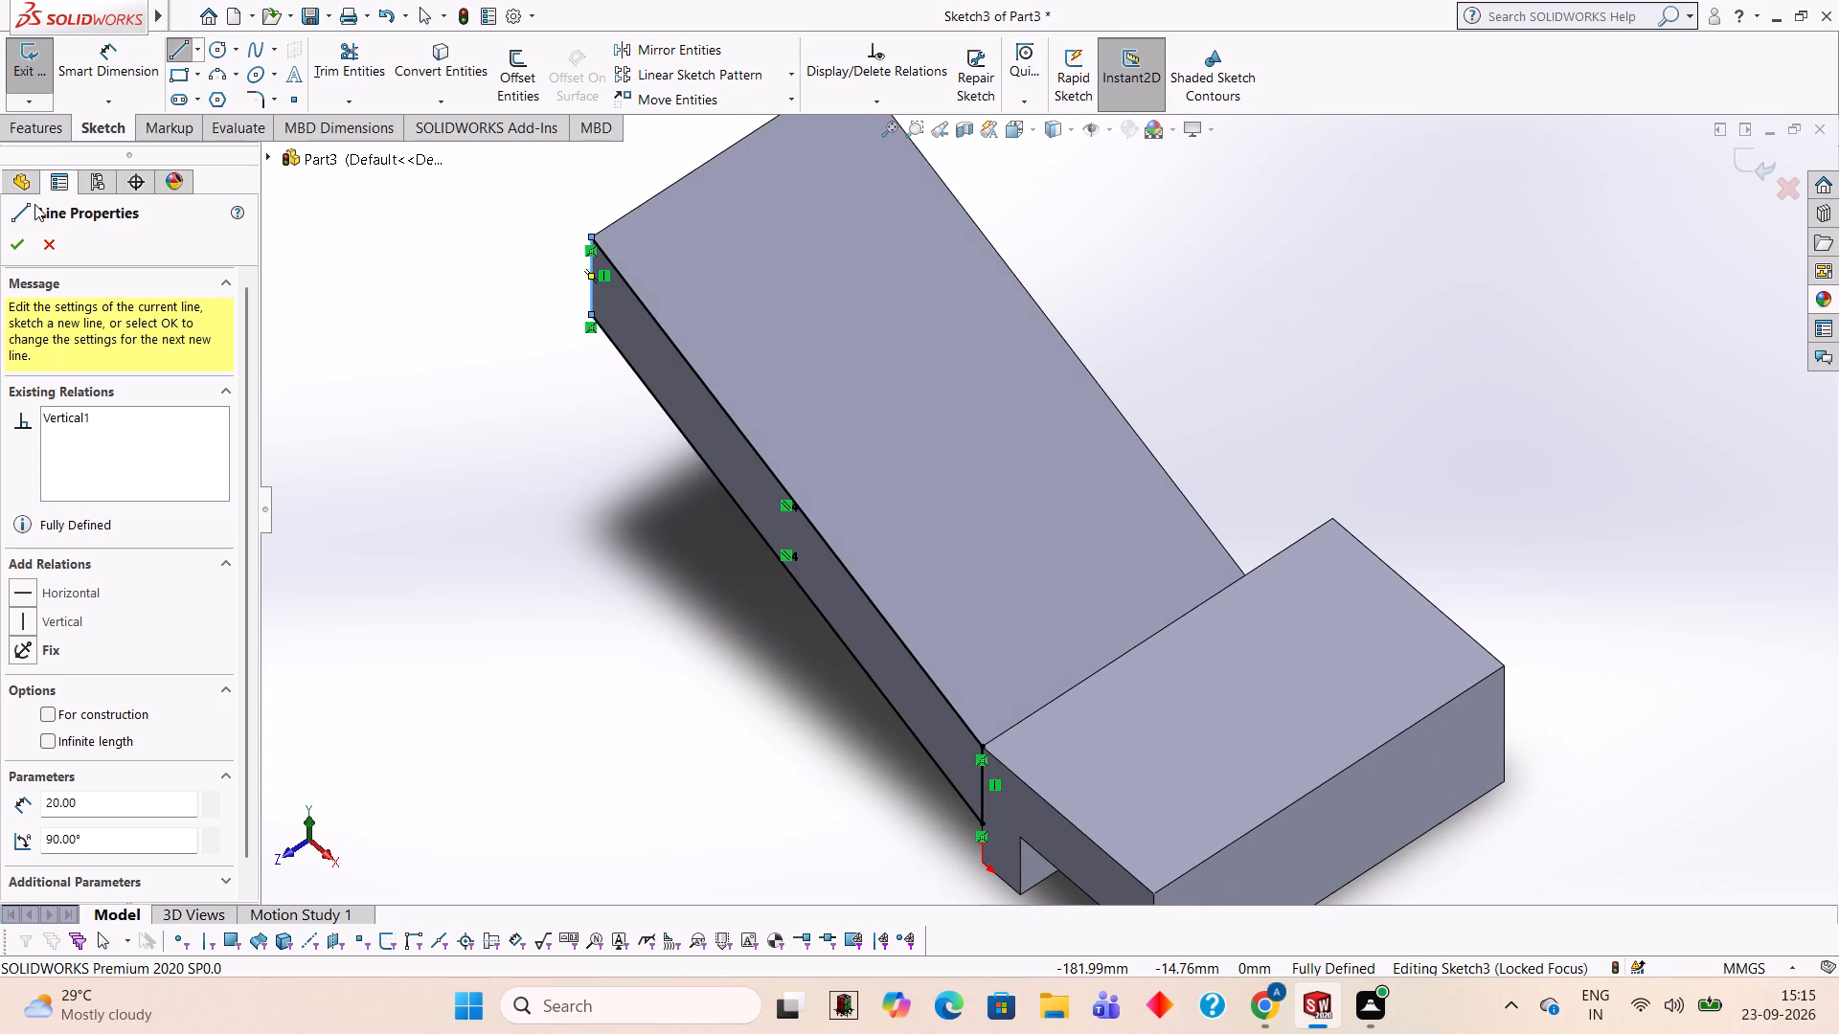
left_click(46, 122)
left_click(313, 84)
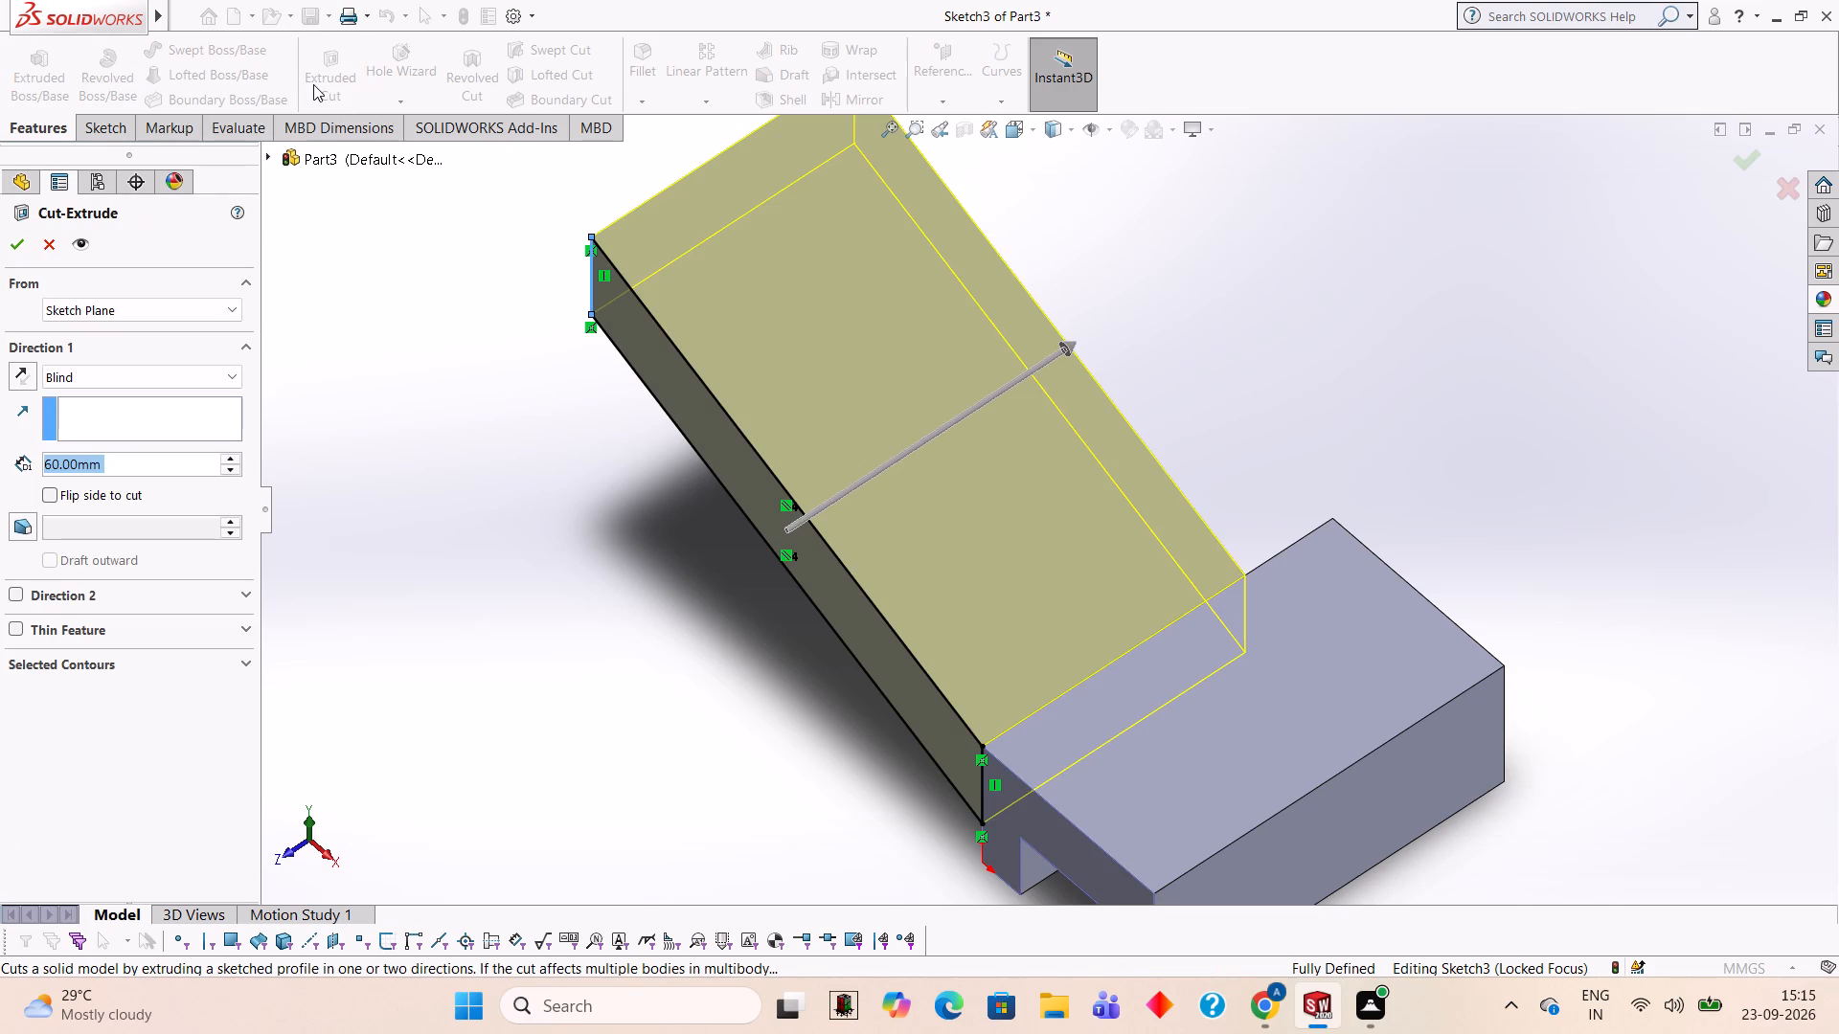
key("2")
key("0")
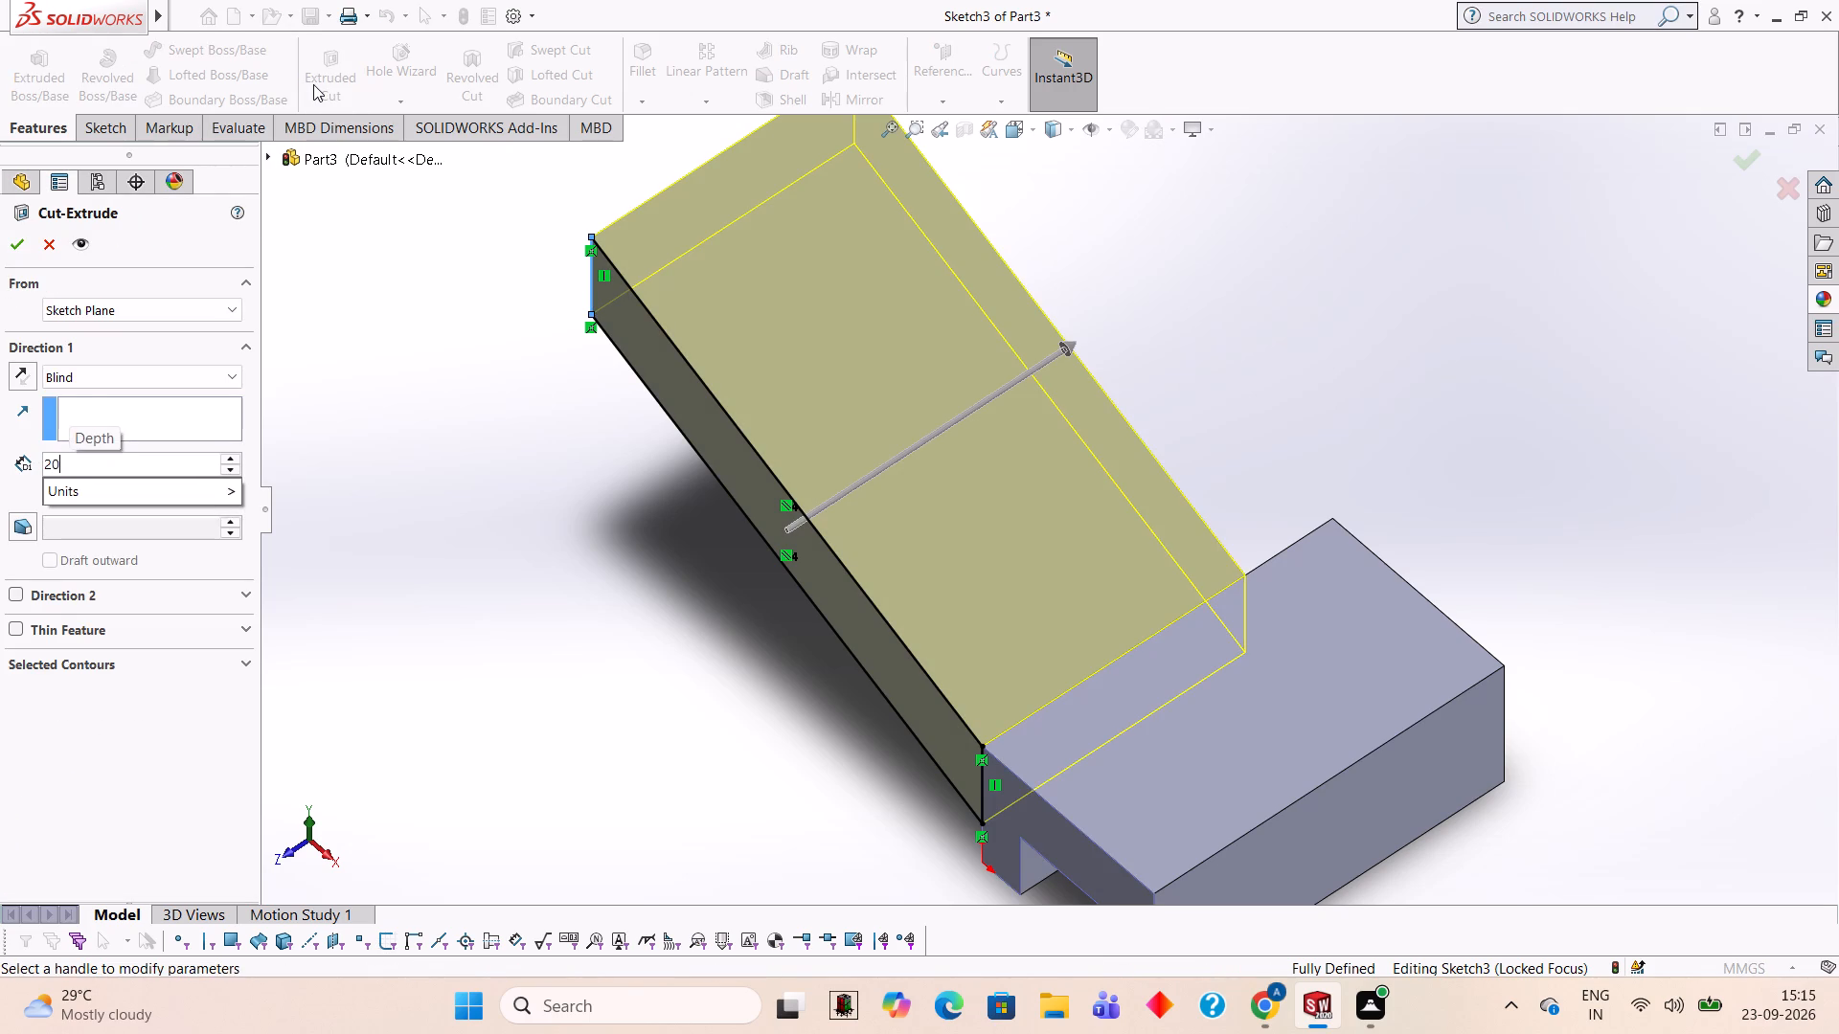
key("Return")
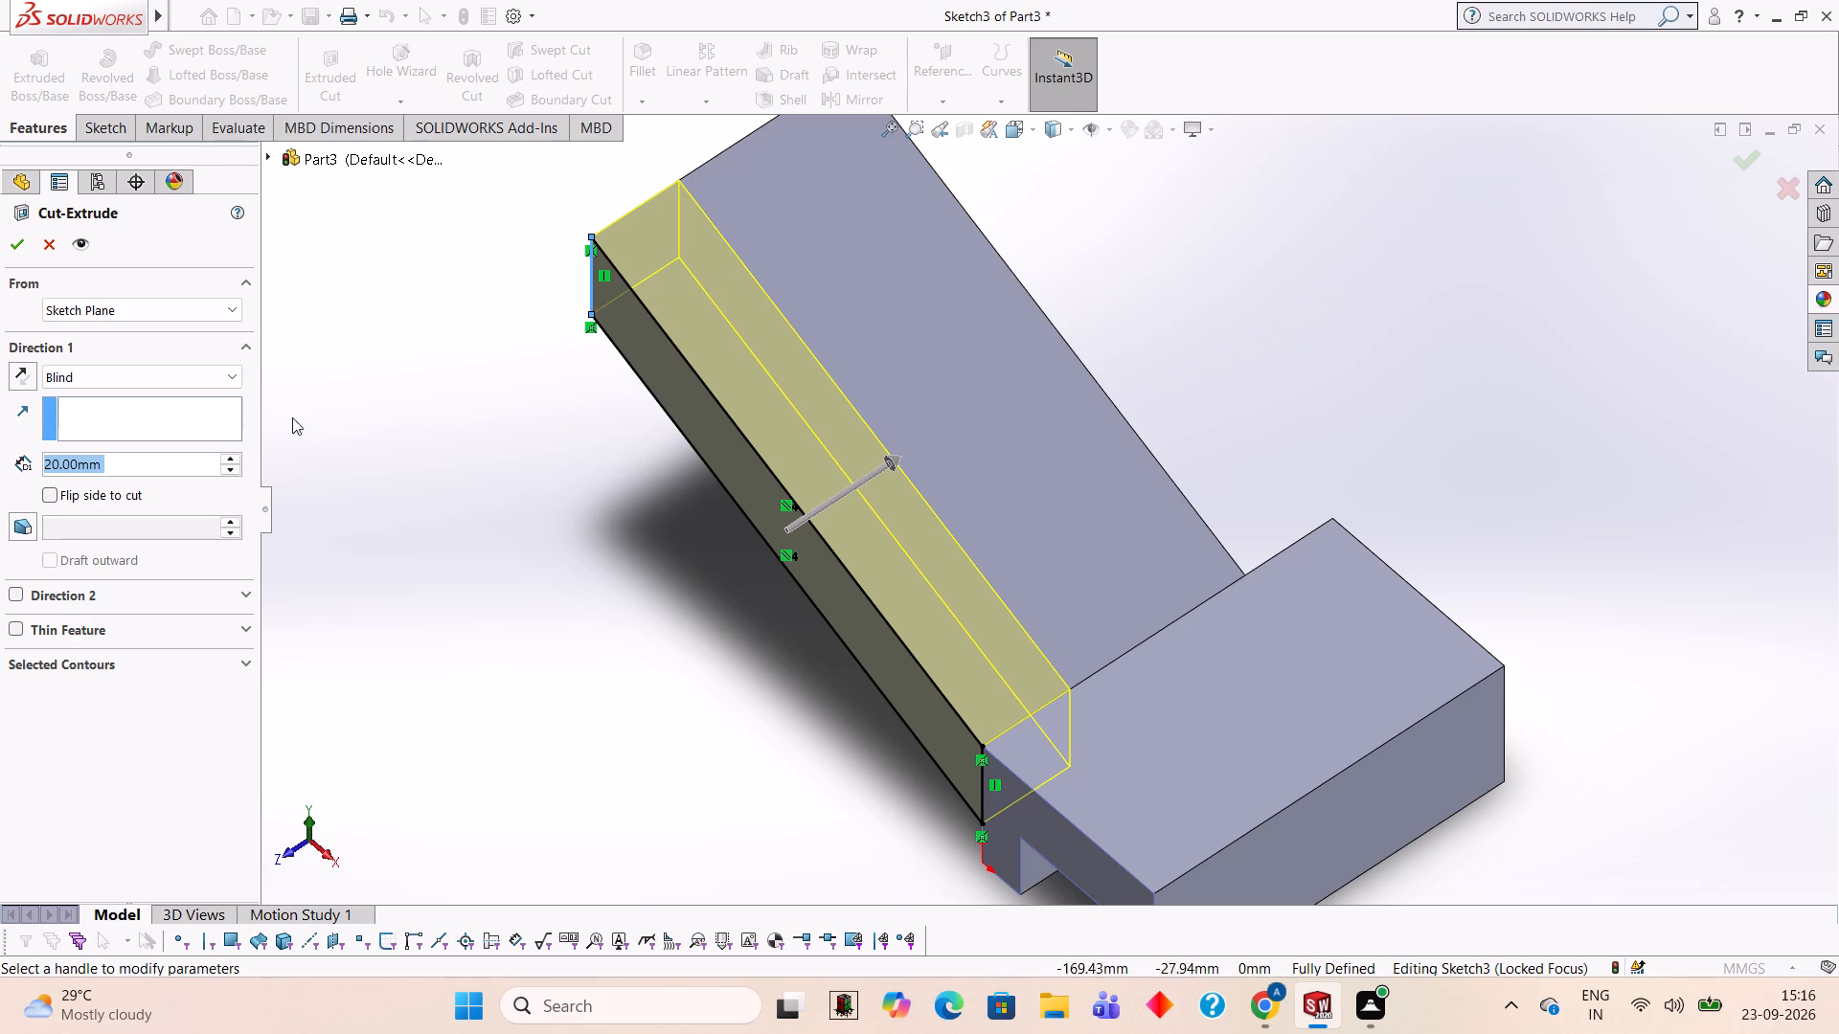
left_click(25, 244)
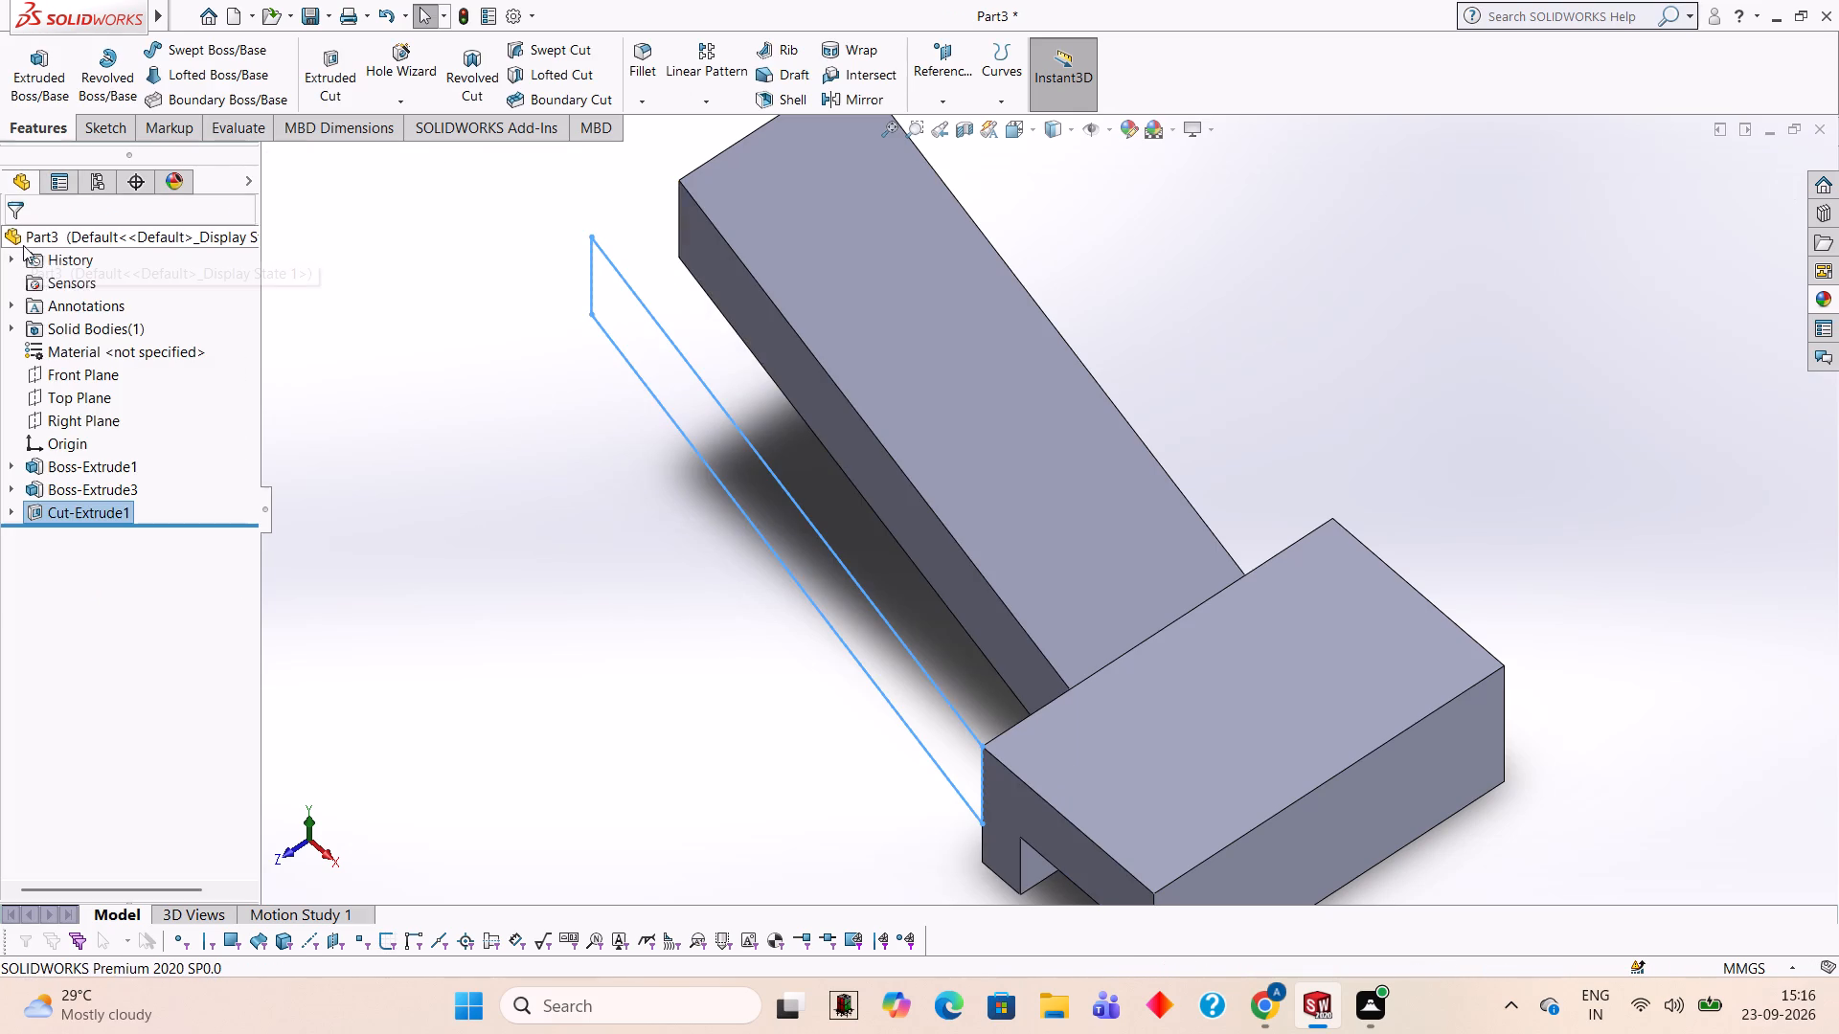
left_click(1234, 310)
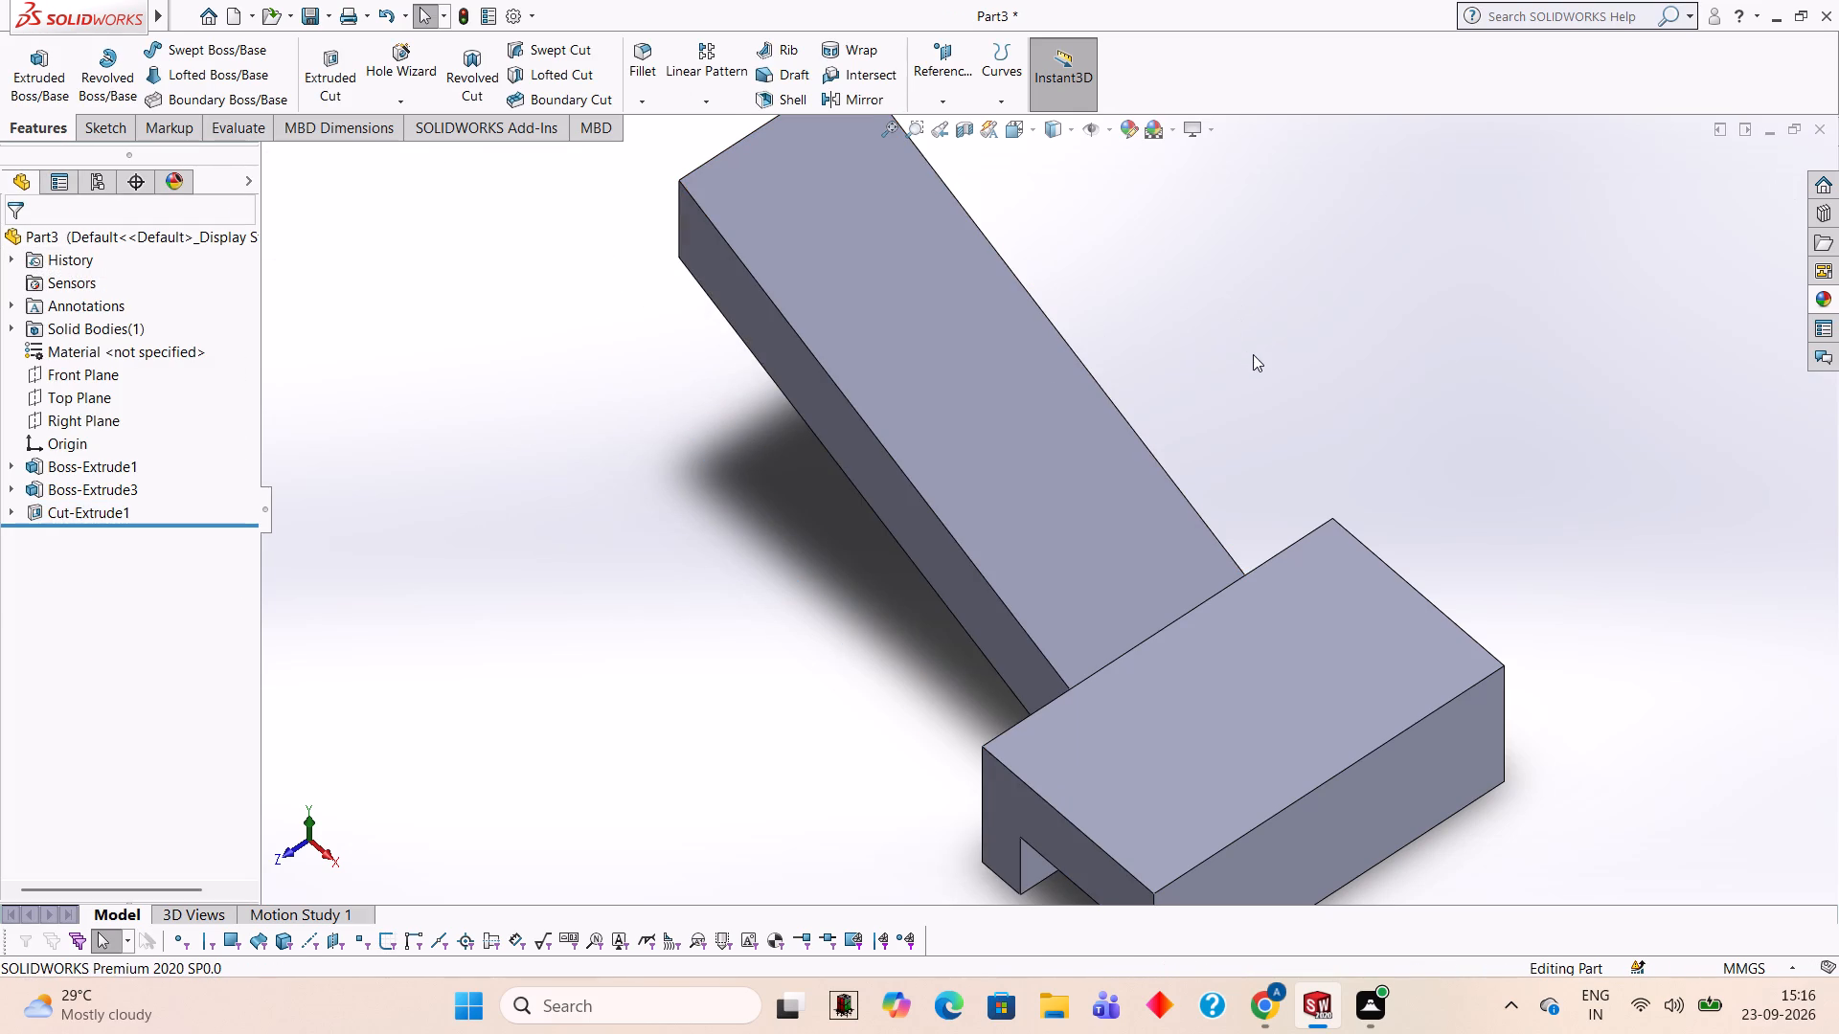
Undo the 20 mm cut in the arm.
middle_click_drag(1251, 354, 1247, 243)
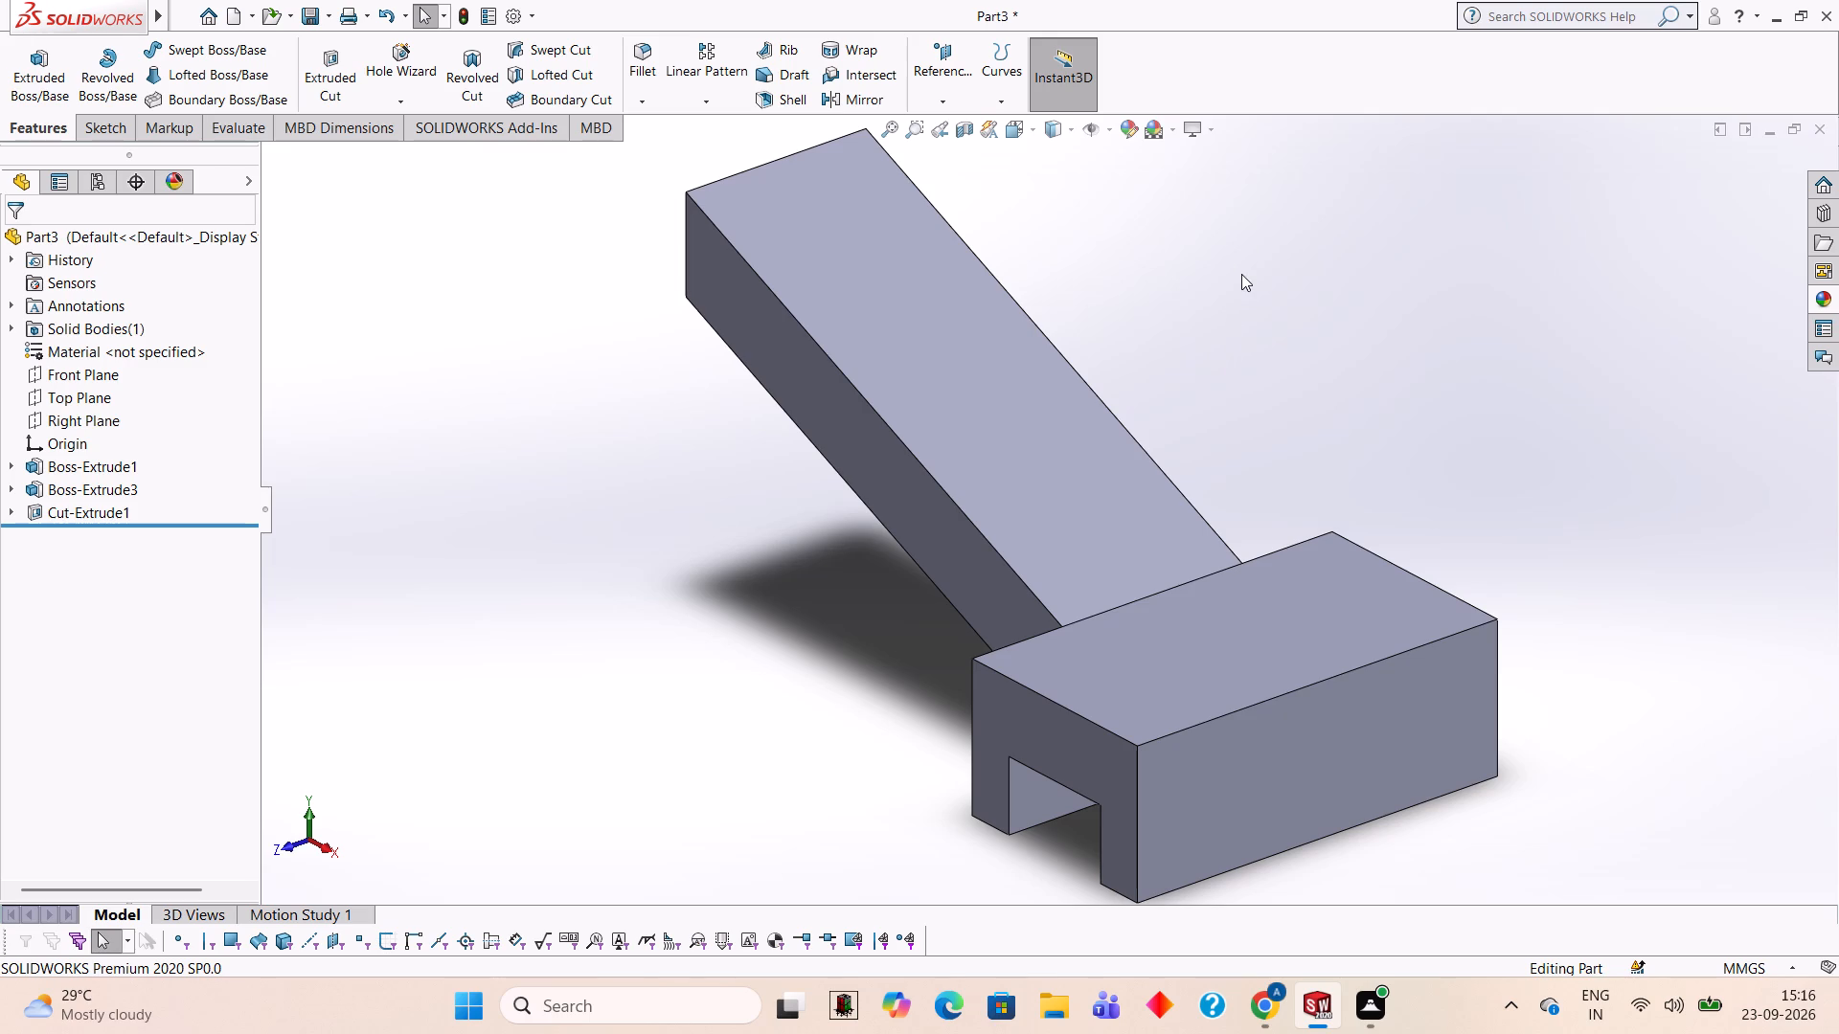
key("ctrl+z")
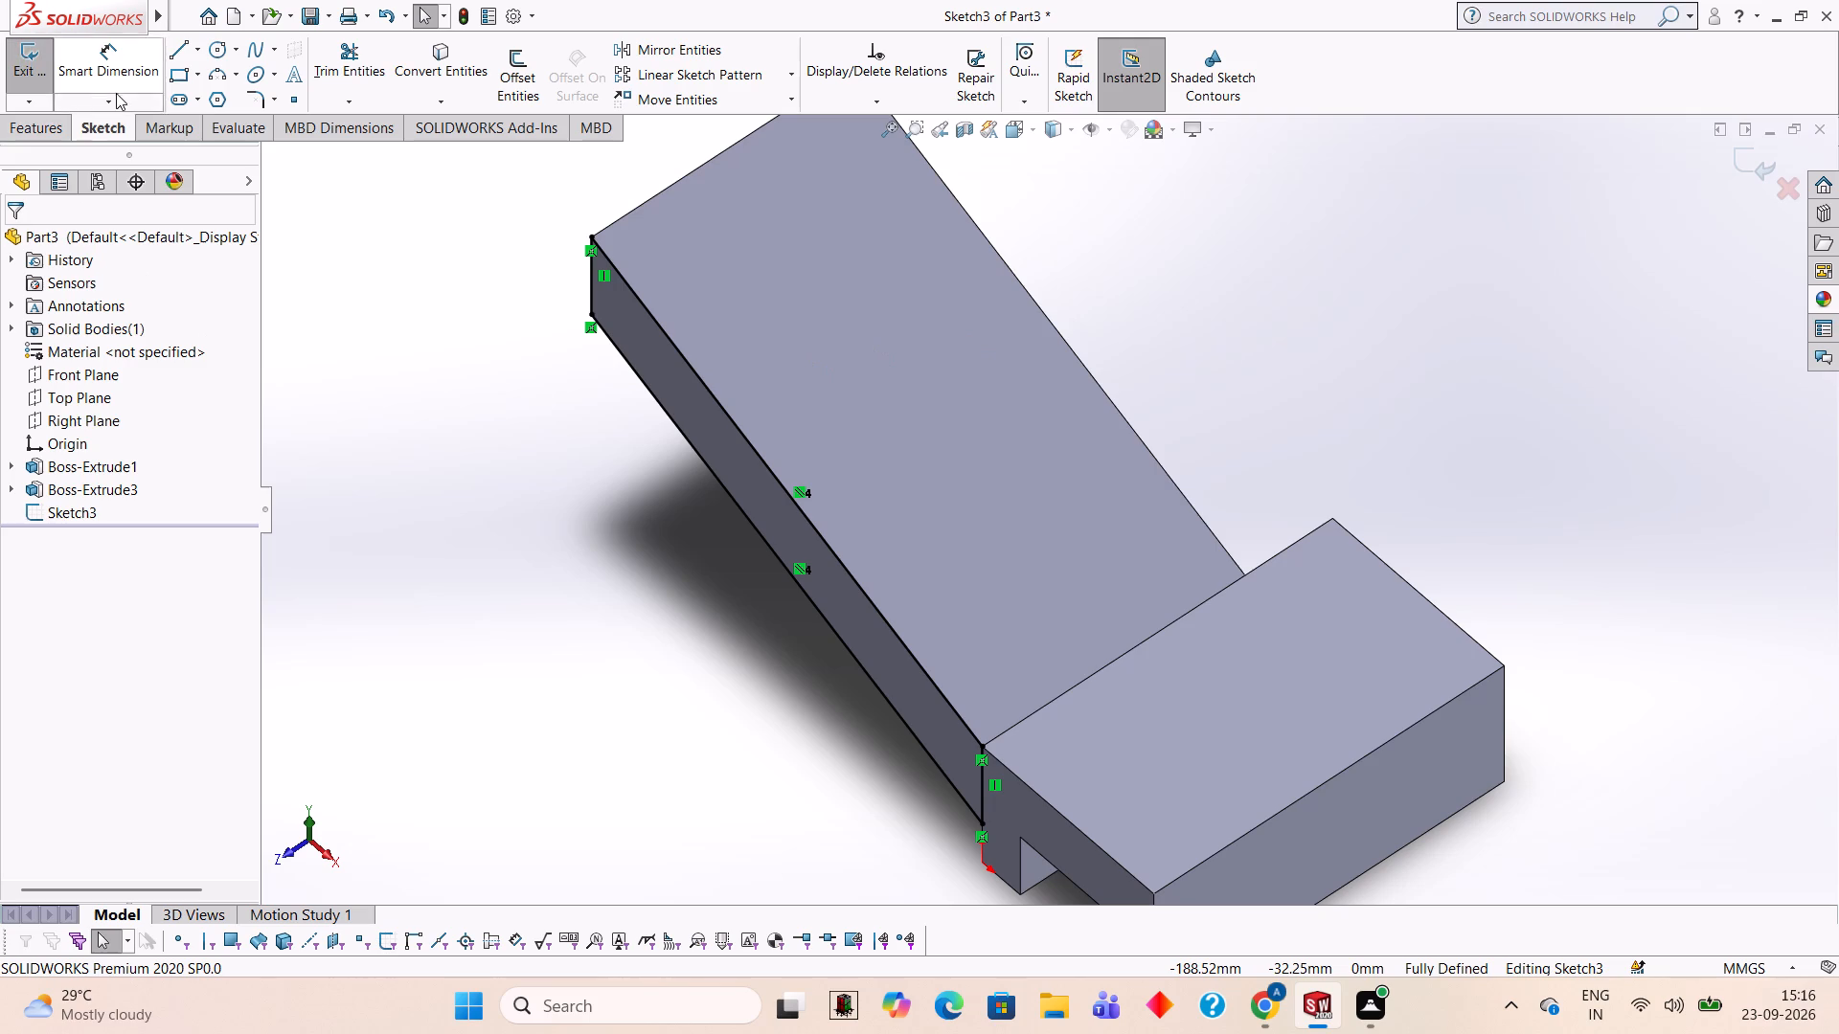
Cut the parallelogram profile blind into the arm from the front face, with a final depth of 15 mm.
left_click(62, 120)
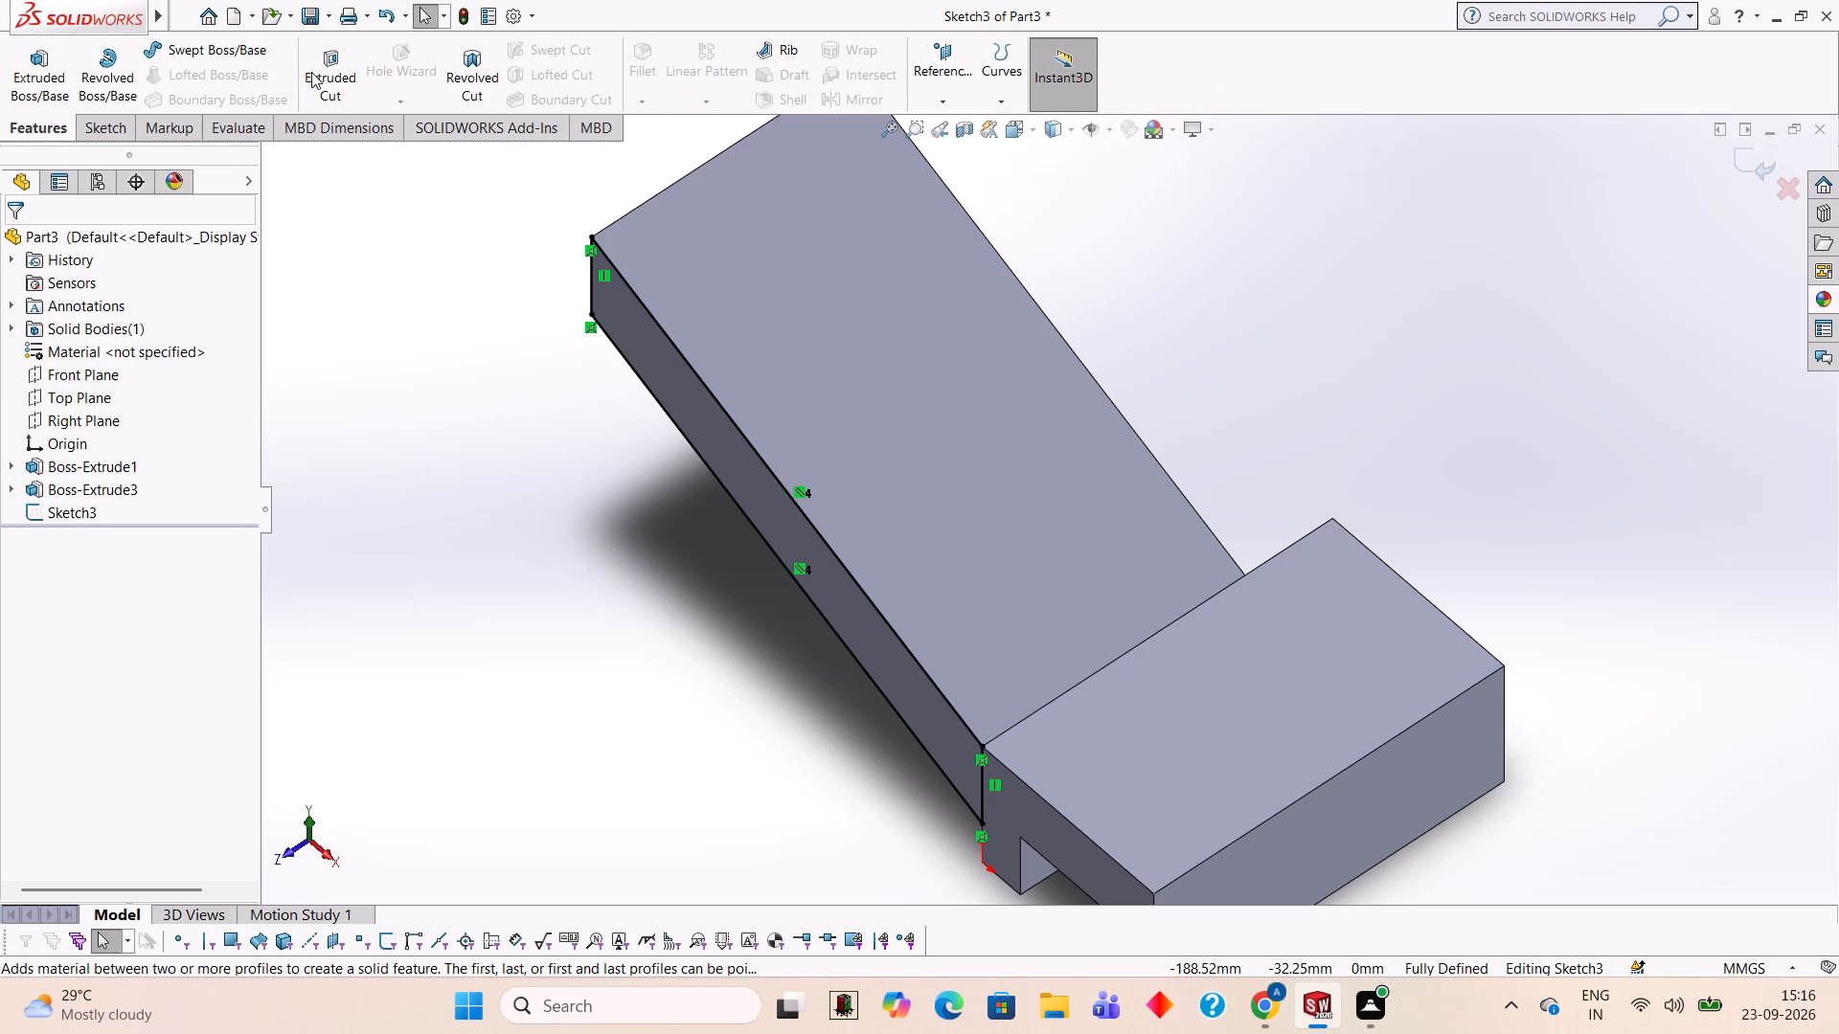
left_click(312, 72)
key("2")
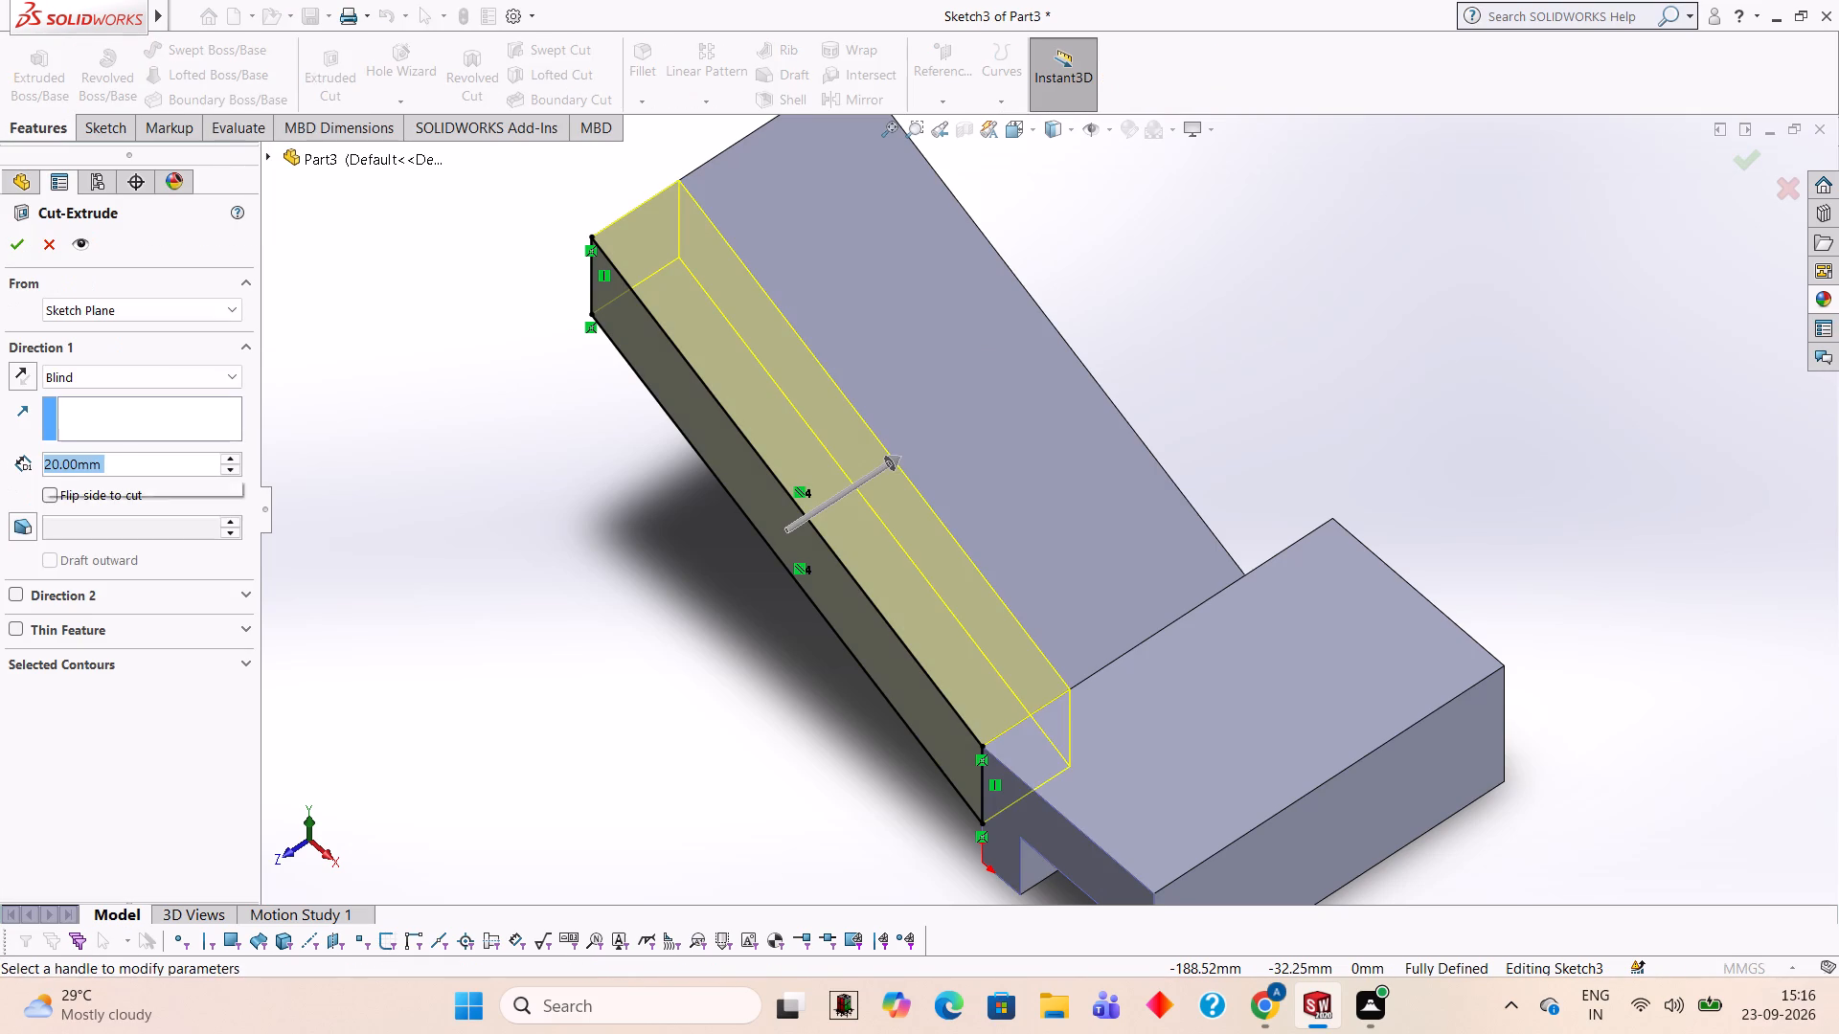
key("5")
key("Return")
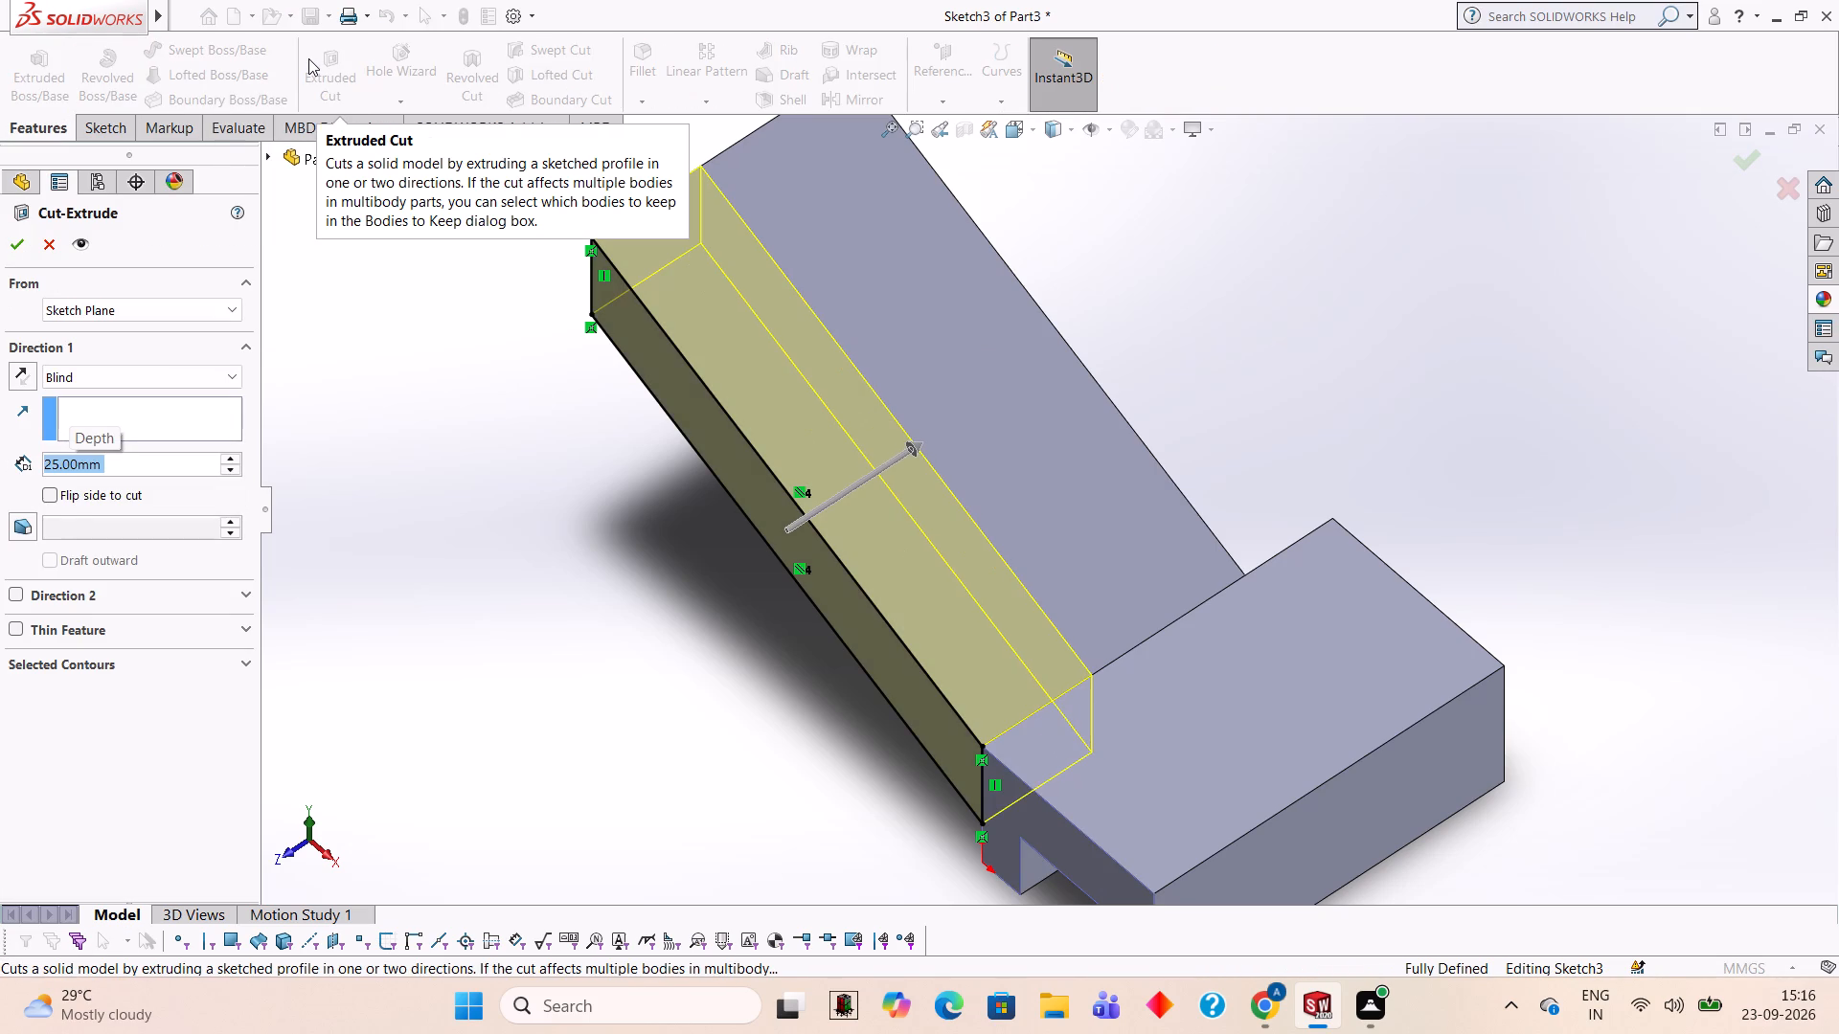
type("20")
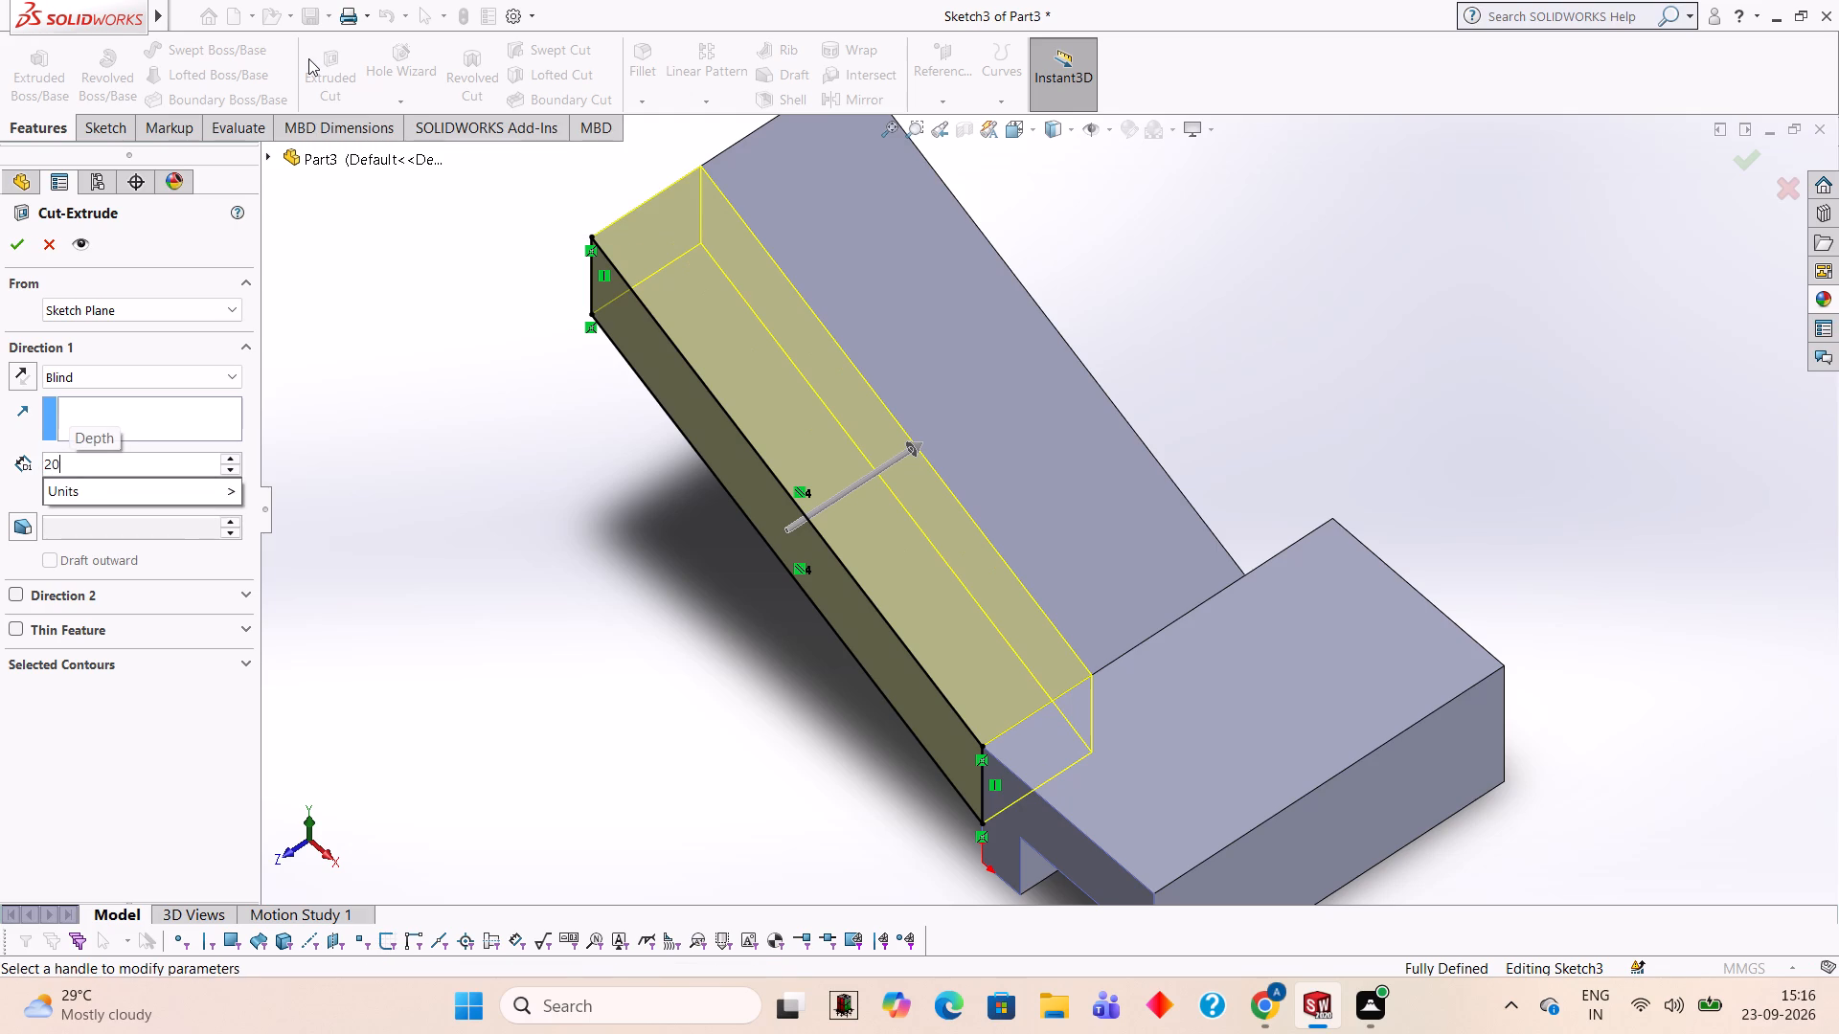
key("Return")
type("15")
key("Return")
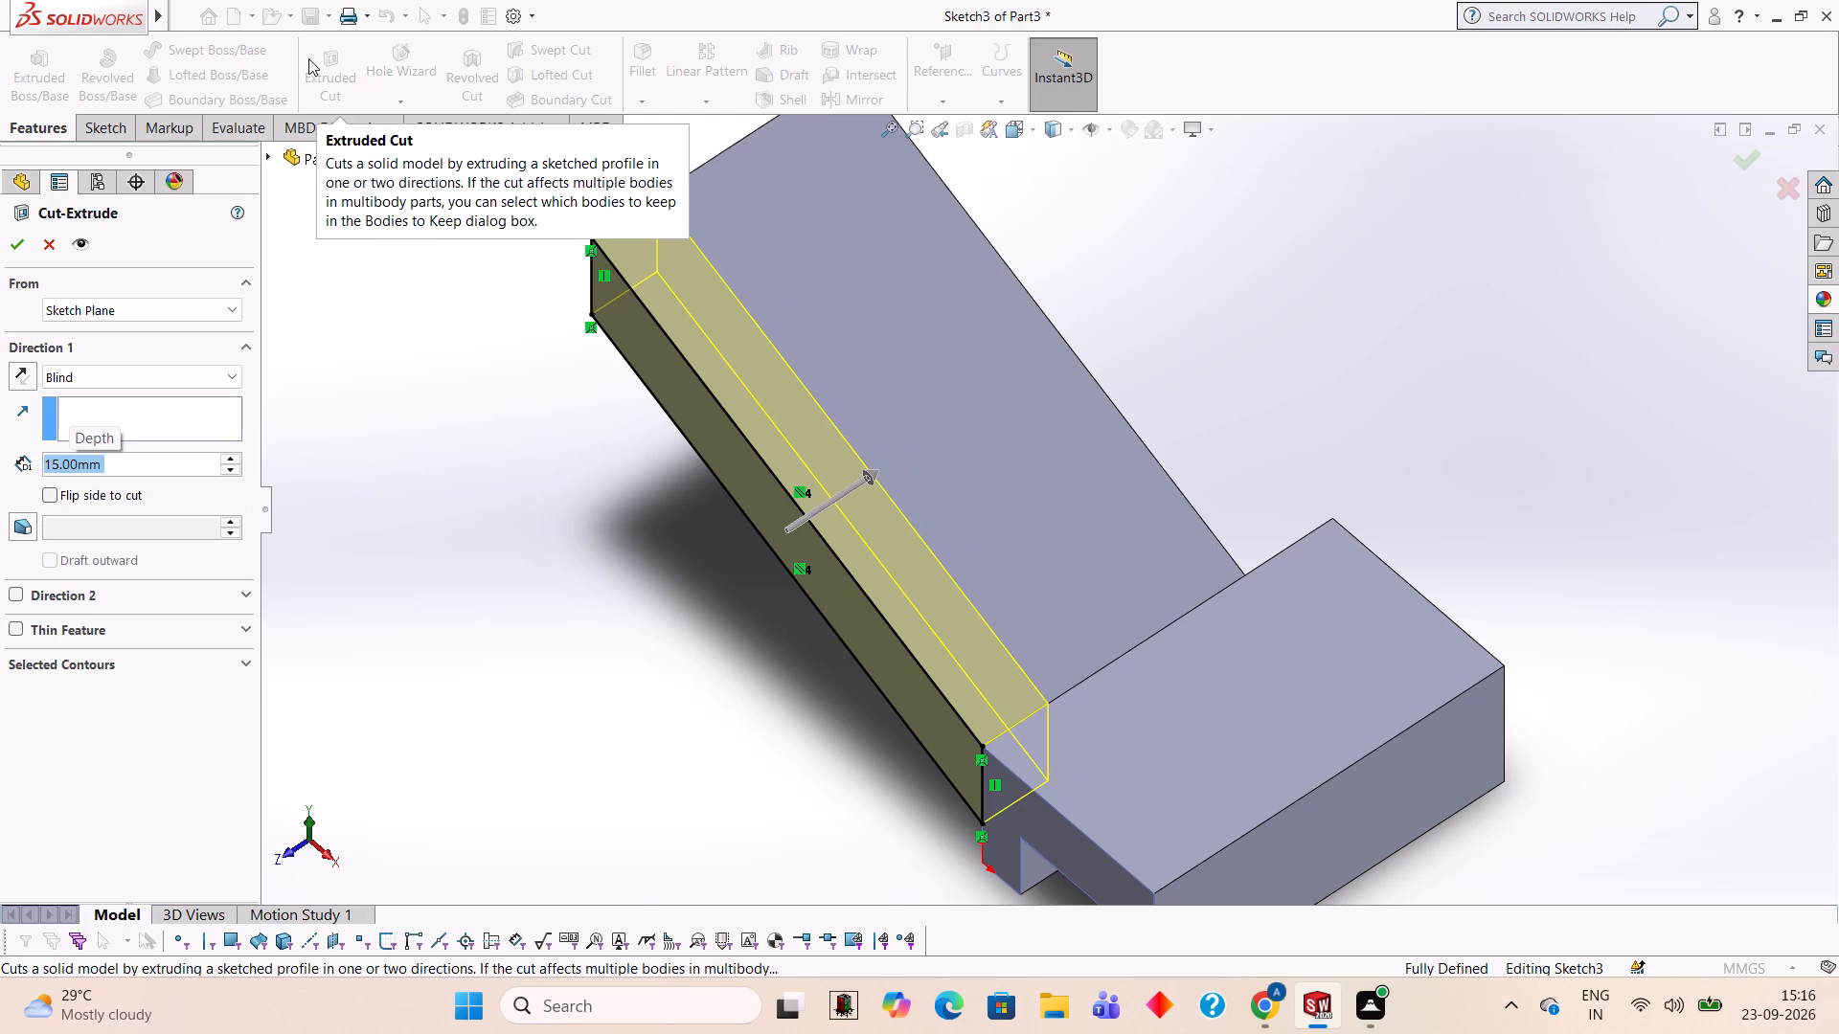
left_click(18, 250)
left_click(1399, 312)
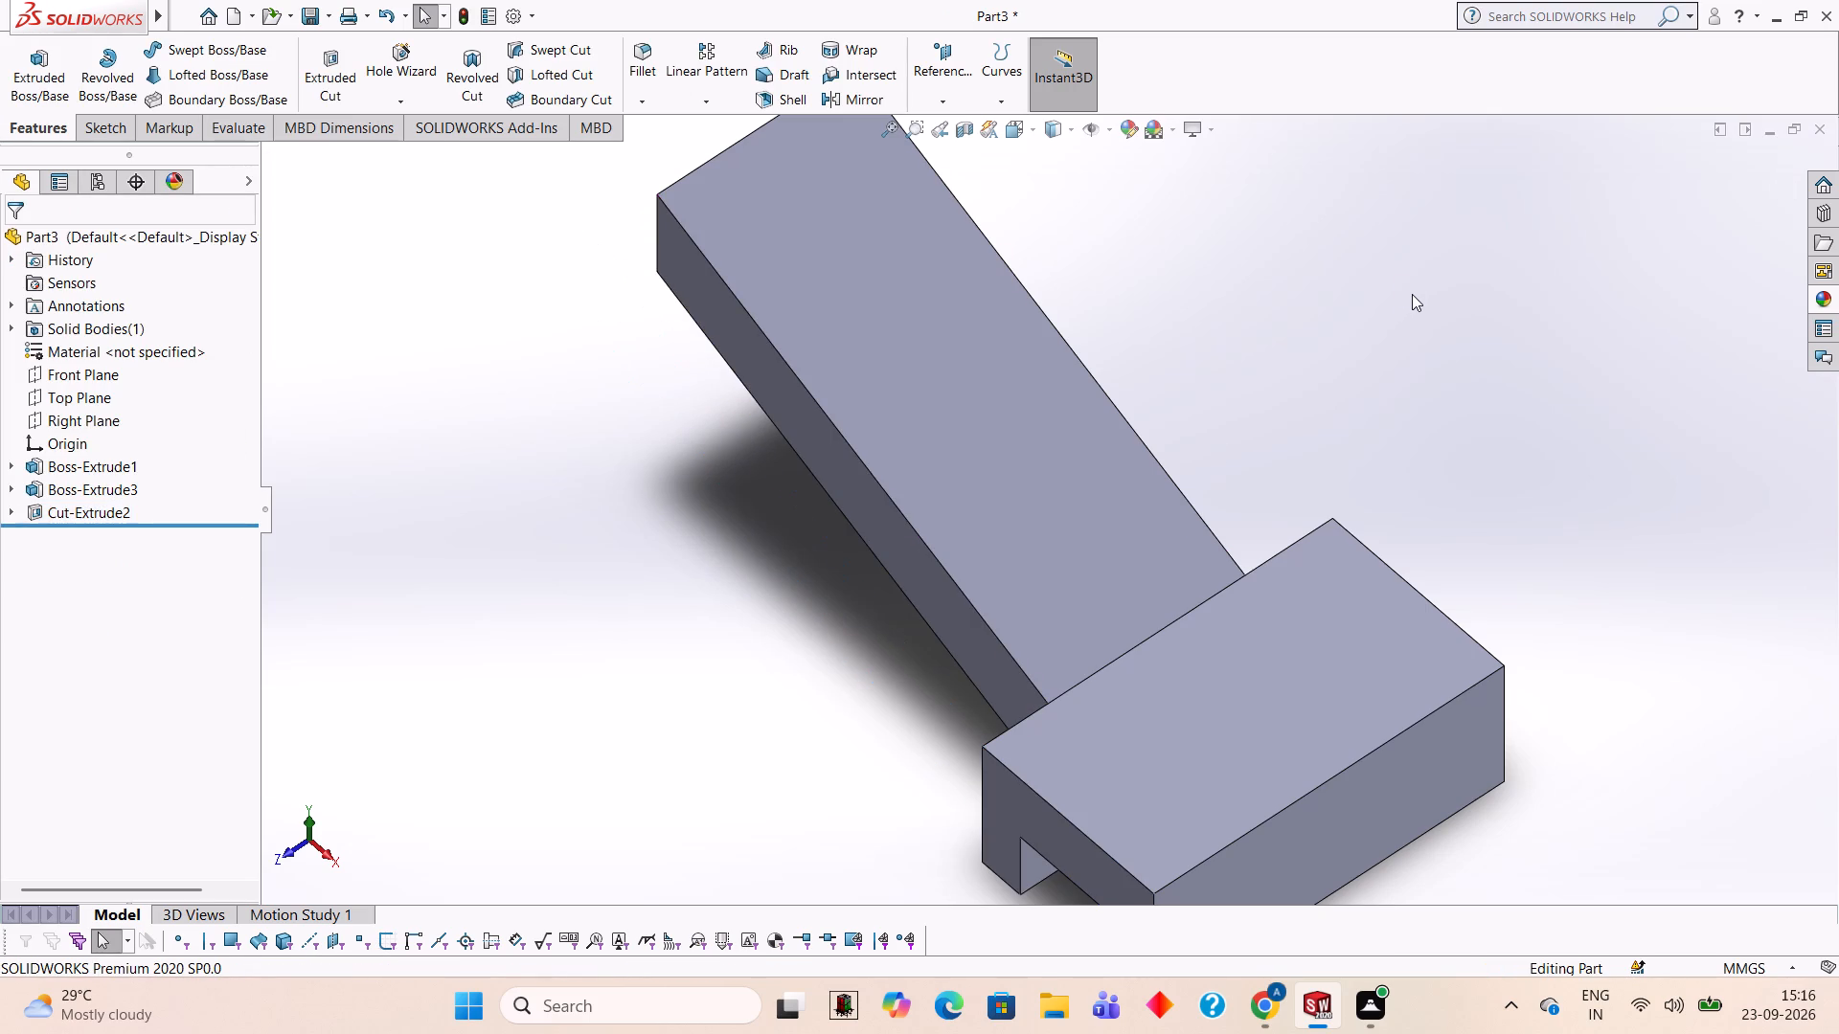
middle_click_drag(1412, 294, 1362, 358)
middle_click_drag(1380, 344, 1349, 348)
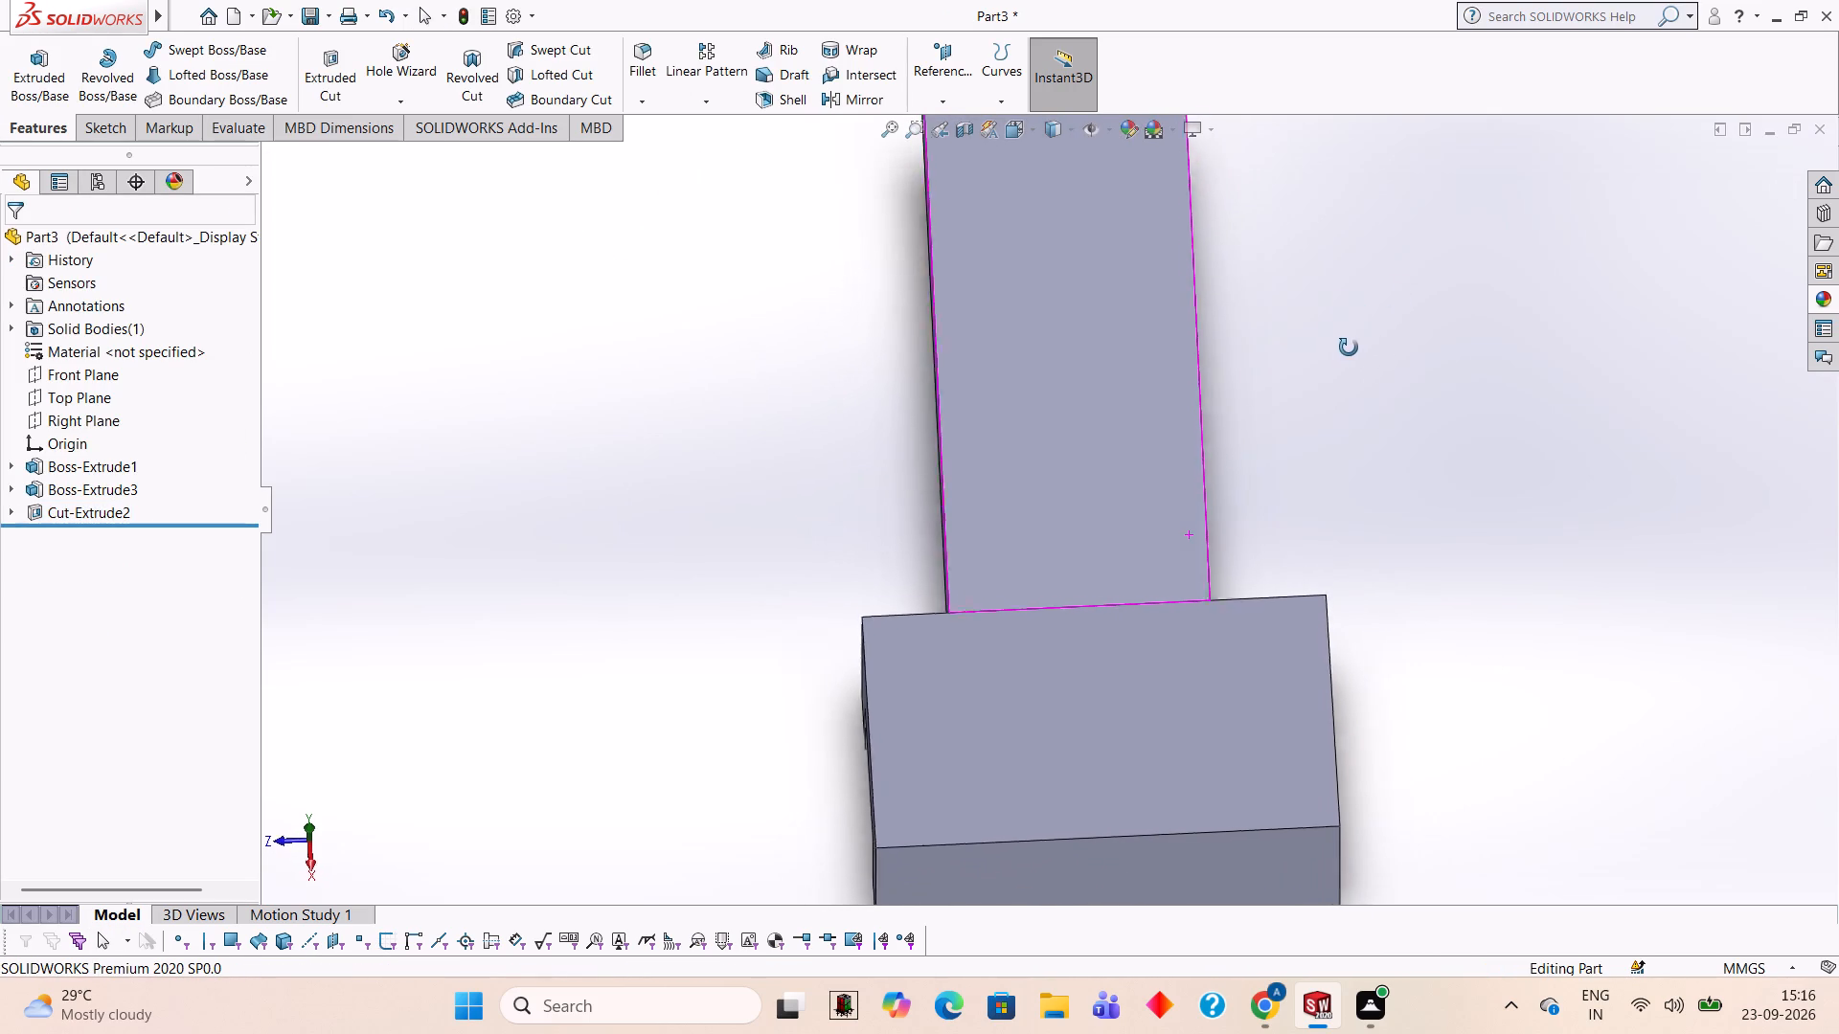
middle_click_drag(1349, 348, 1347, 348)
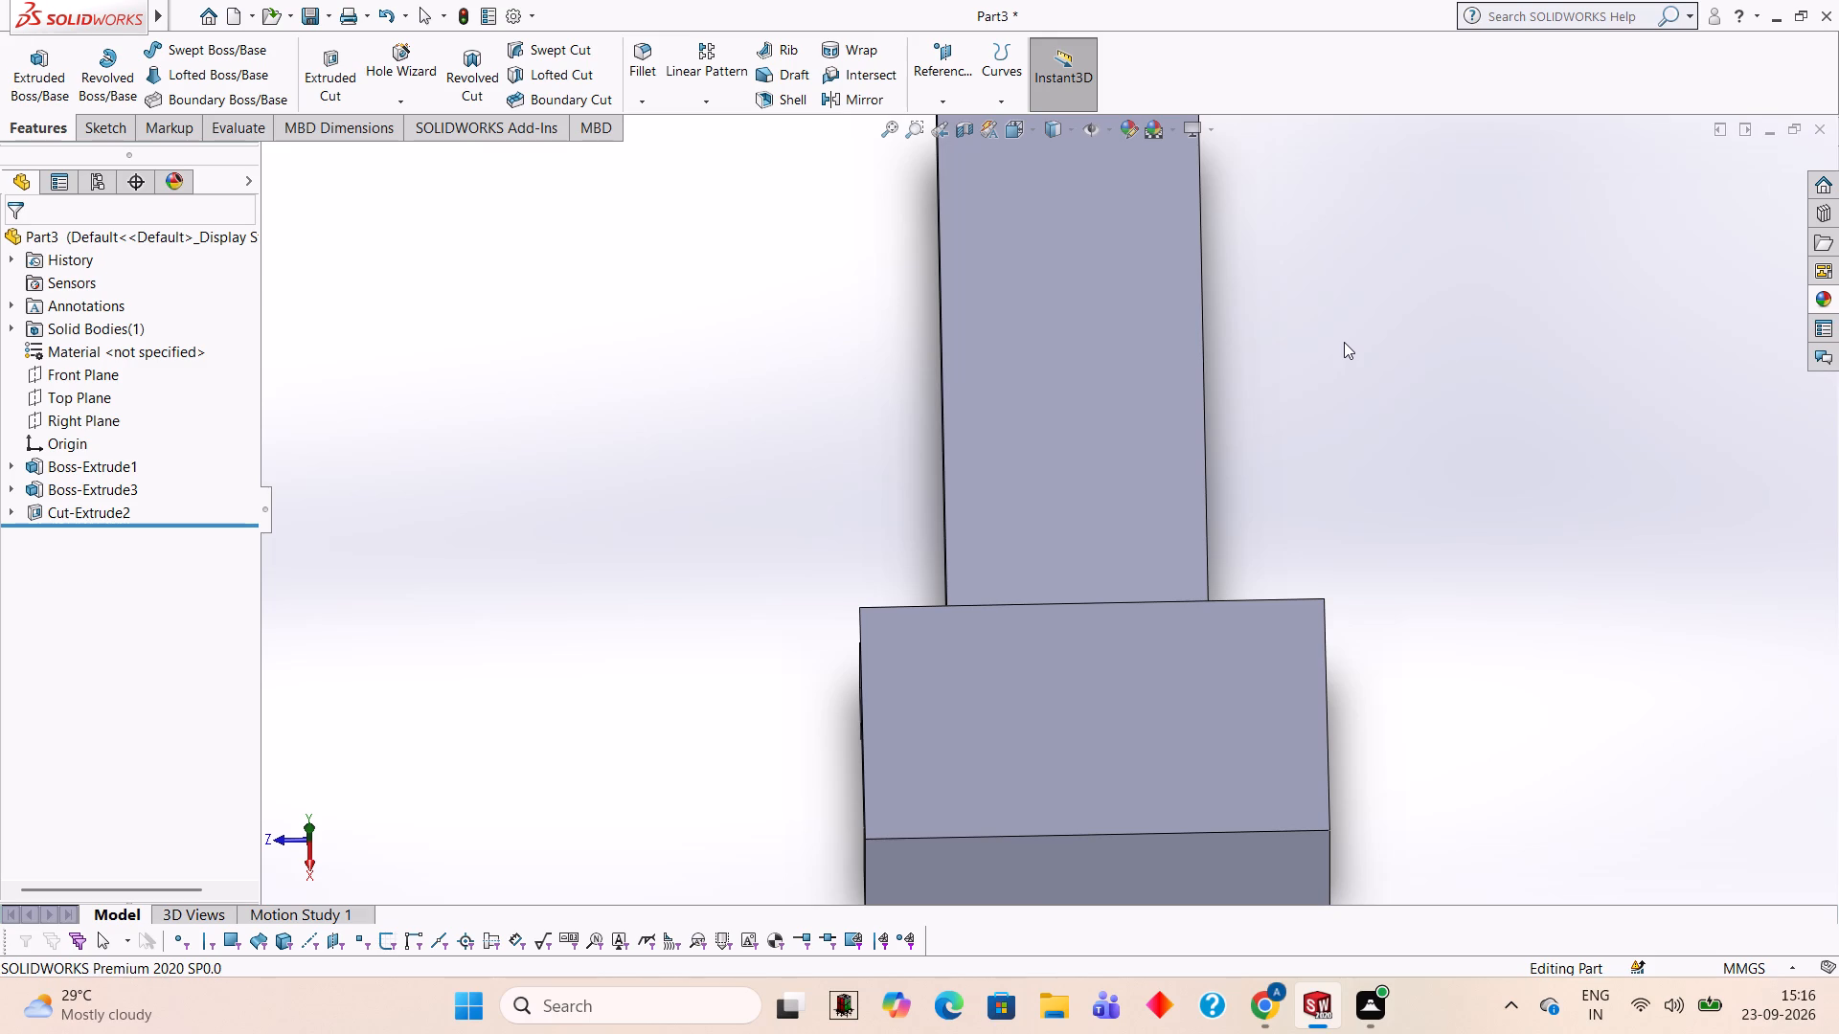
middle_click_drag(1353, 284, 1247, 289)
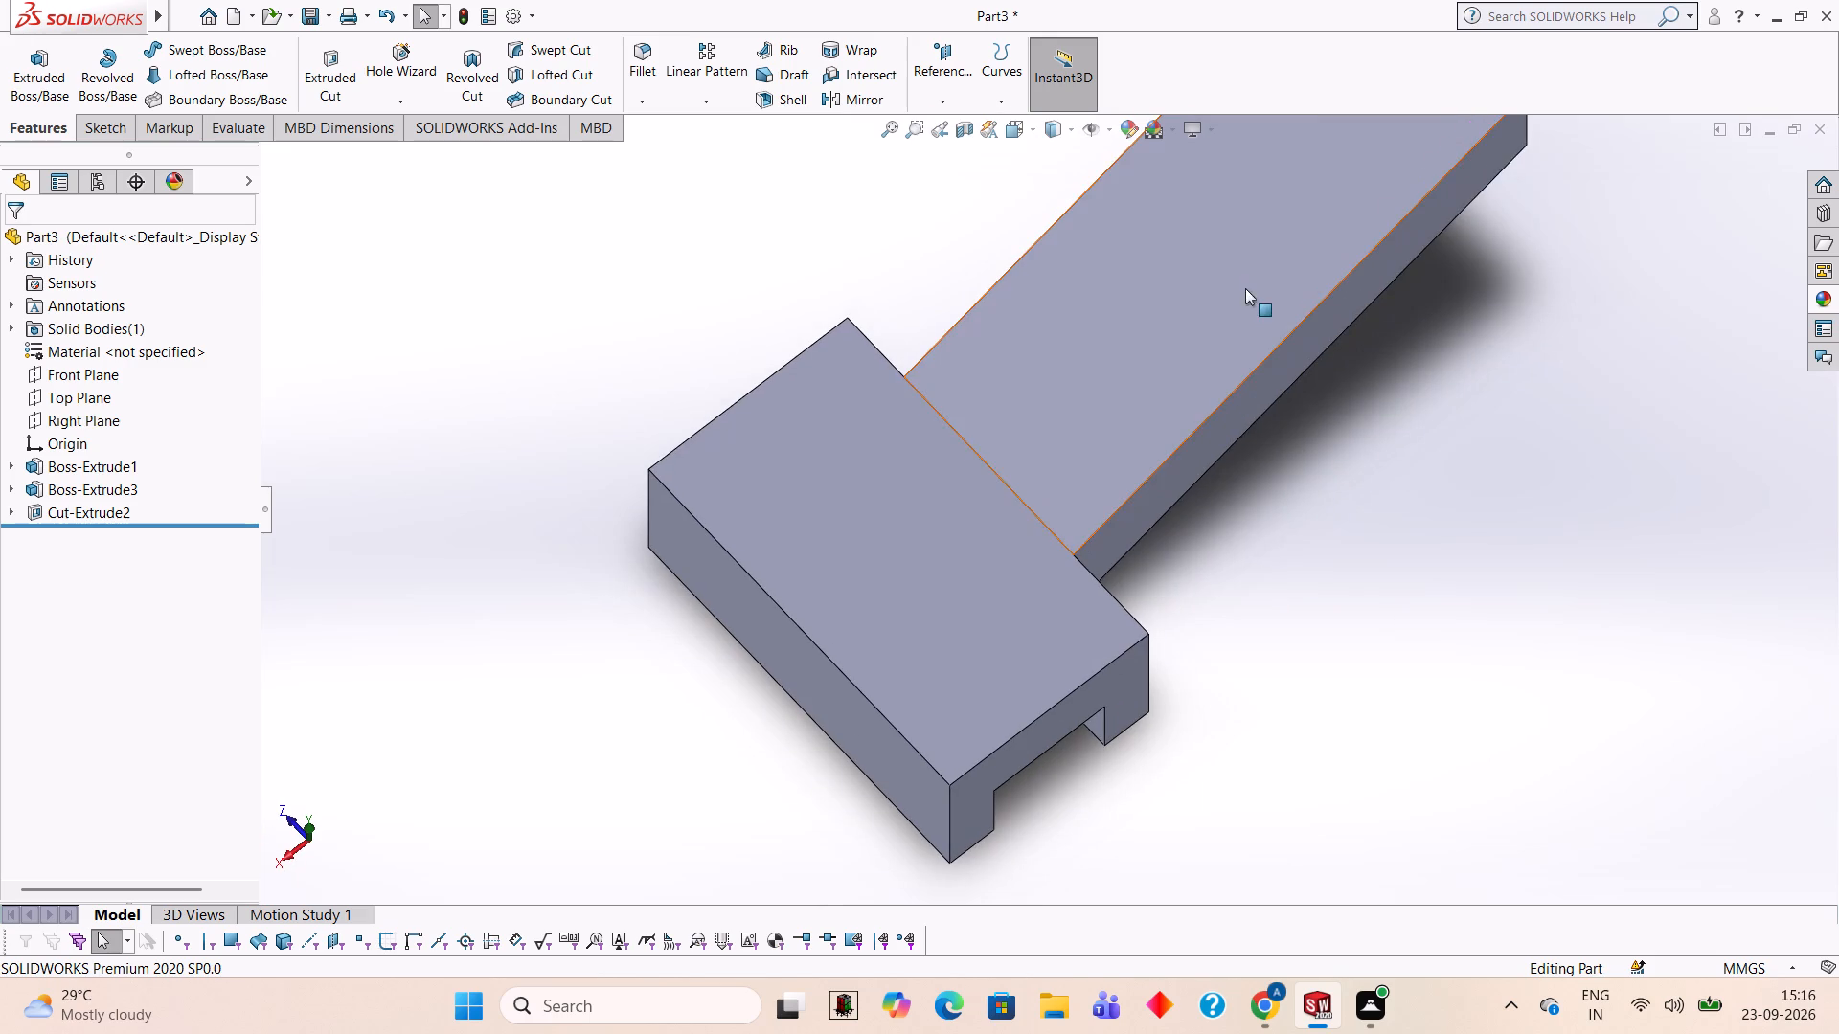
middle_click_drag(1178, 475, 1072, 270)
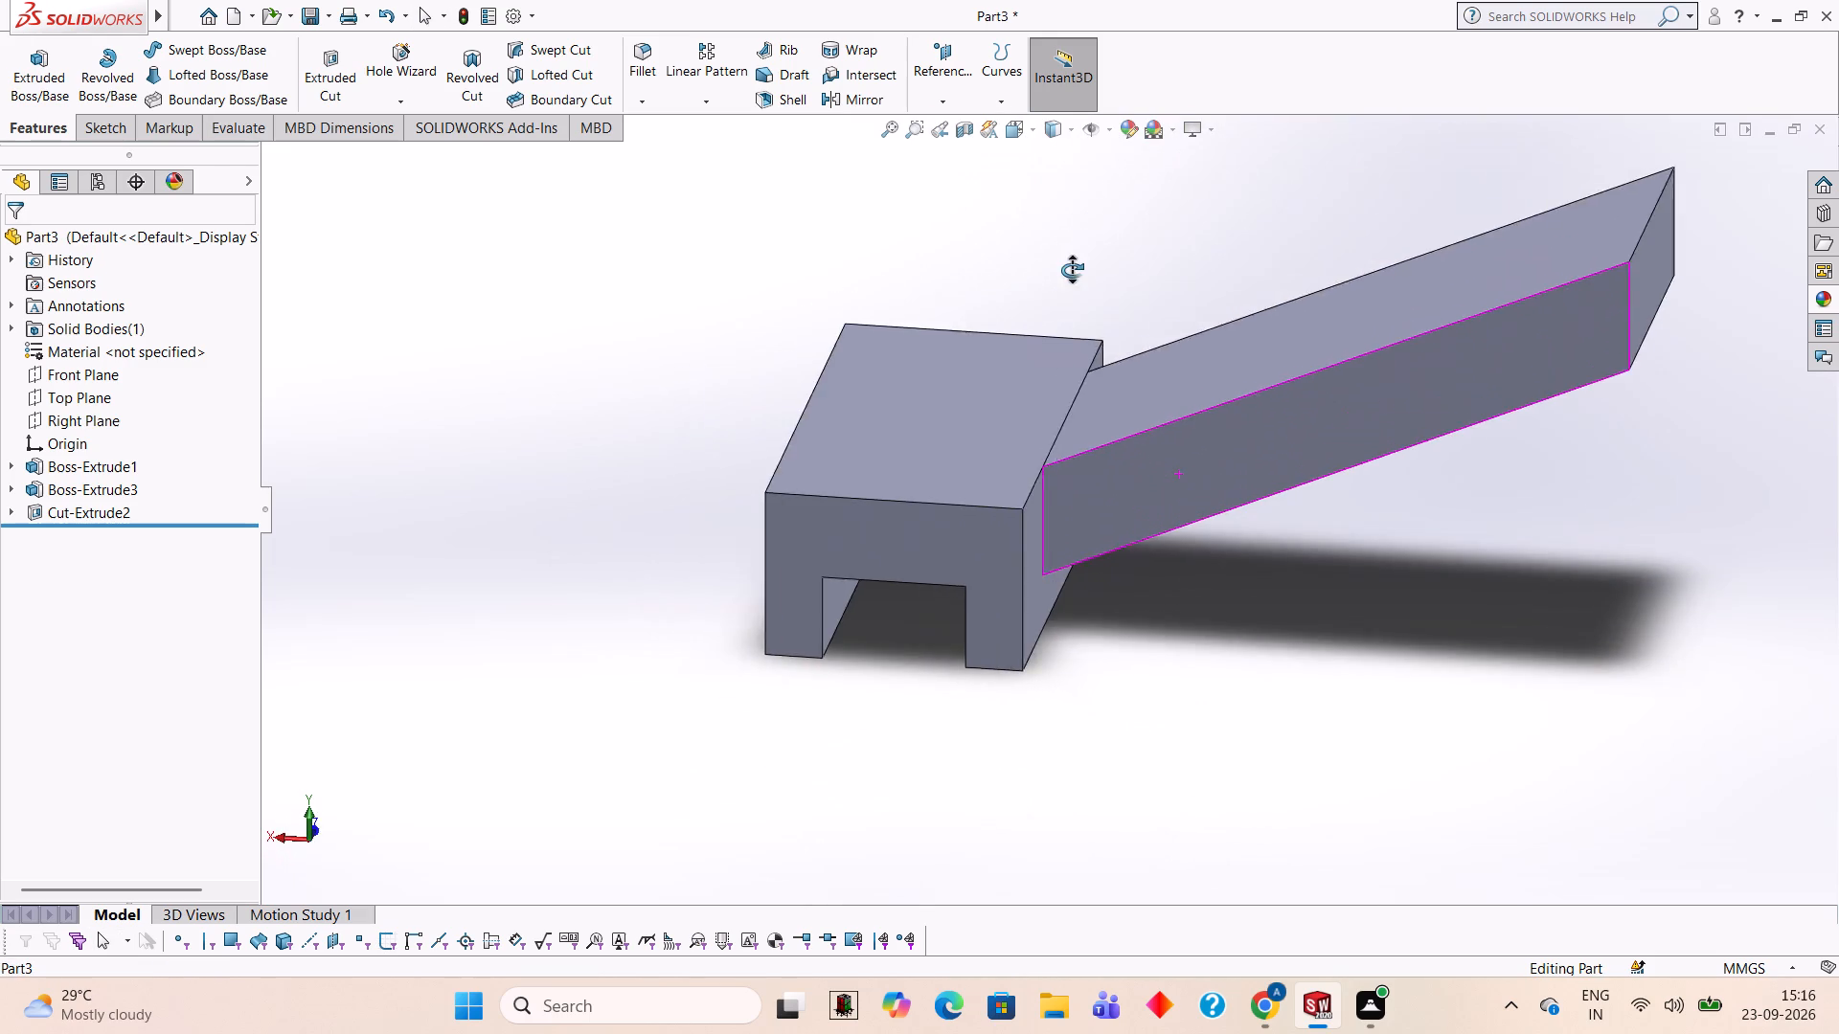
Sketch on the slanted arm's recessed front face, tracing its outline as a closed parallelogram through the four corners.
middle_click_drag(1072, 270, 1068, 236)
left_click(1293, 441)
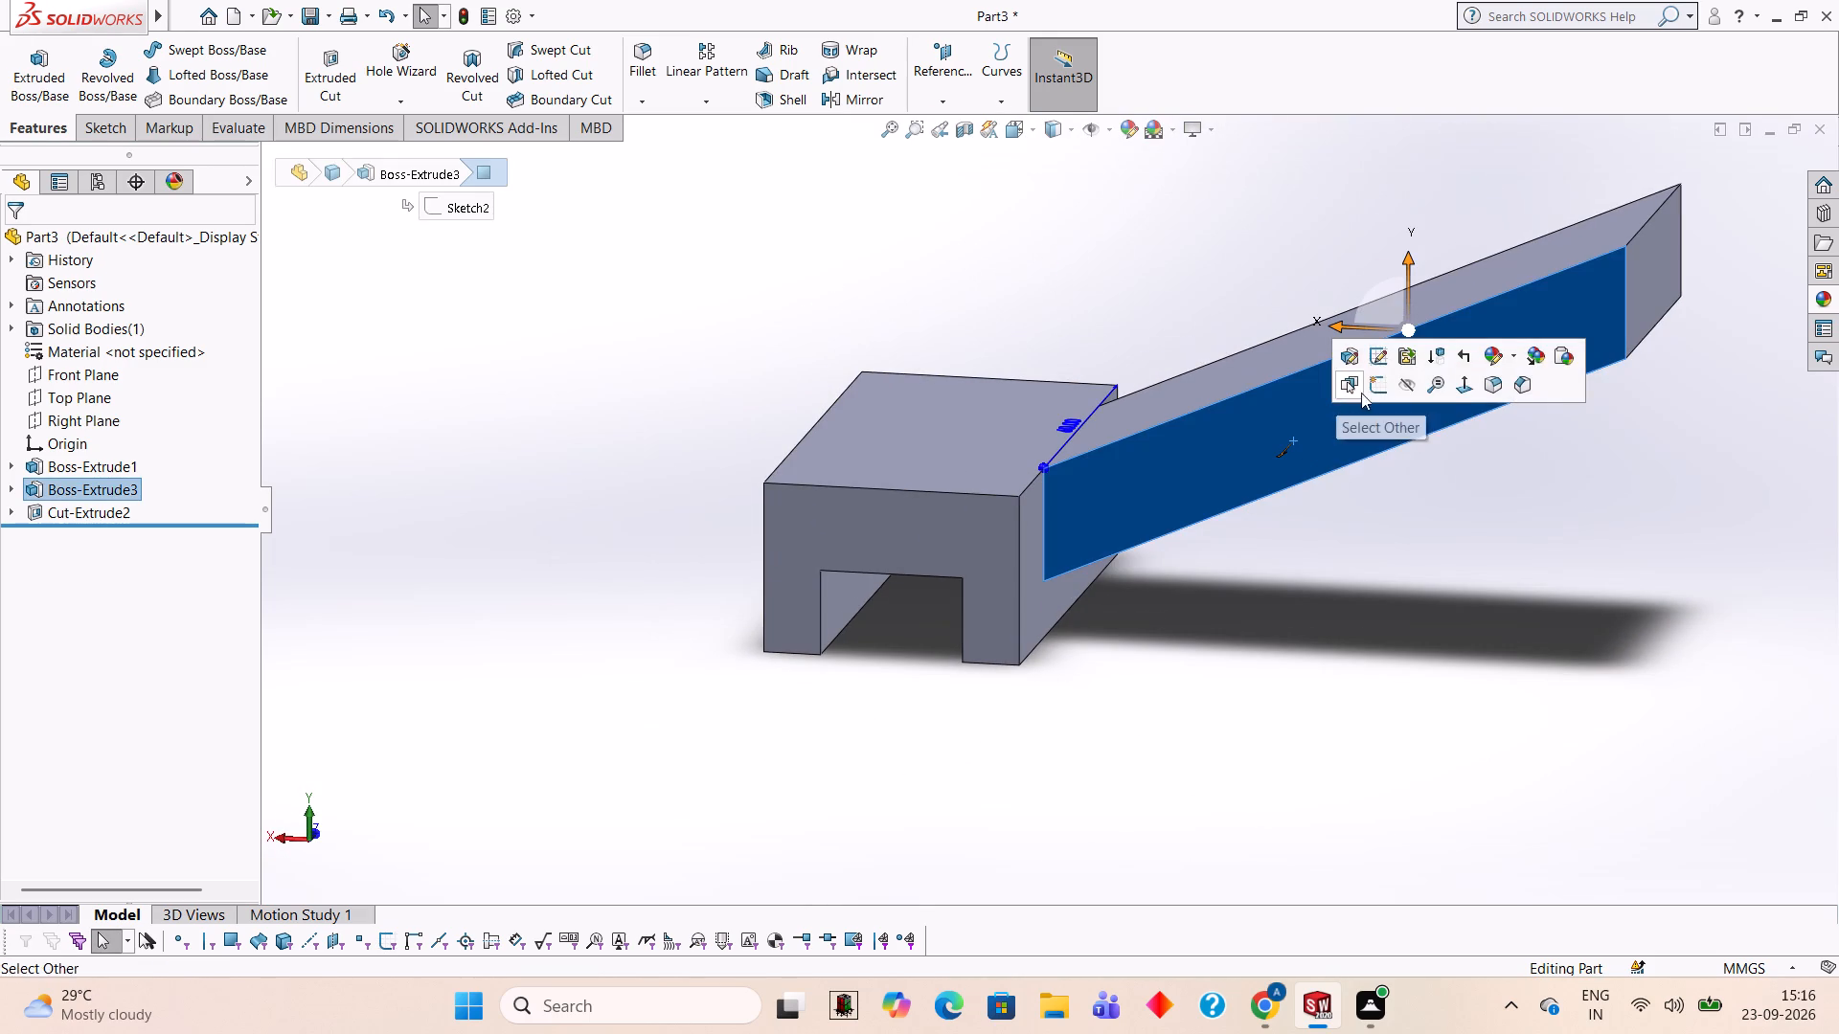
left_click(1369, 382)
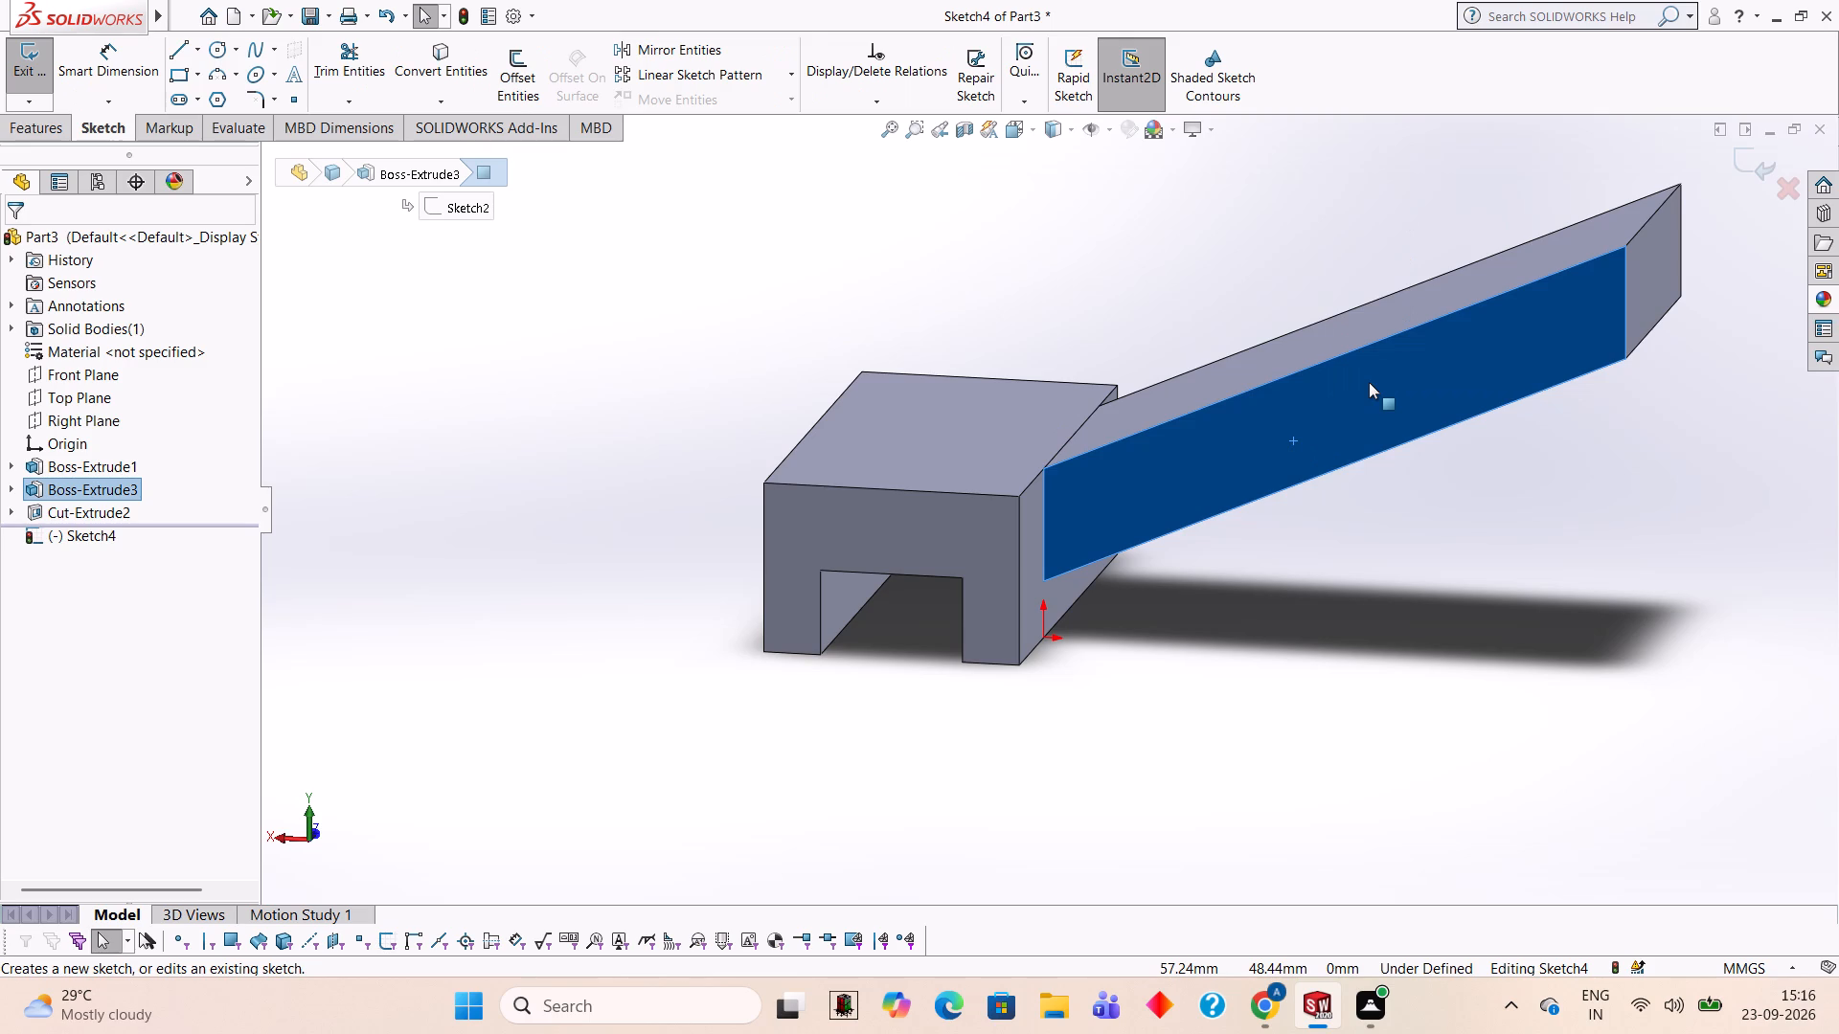
key("ctrl+8")
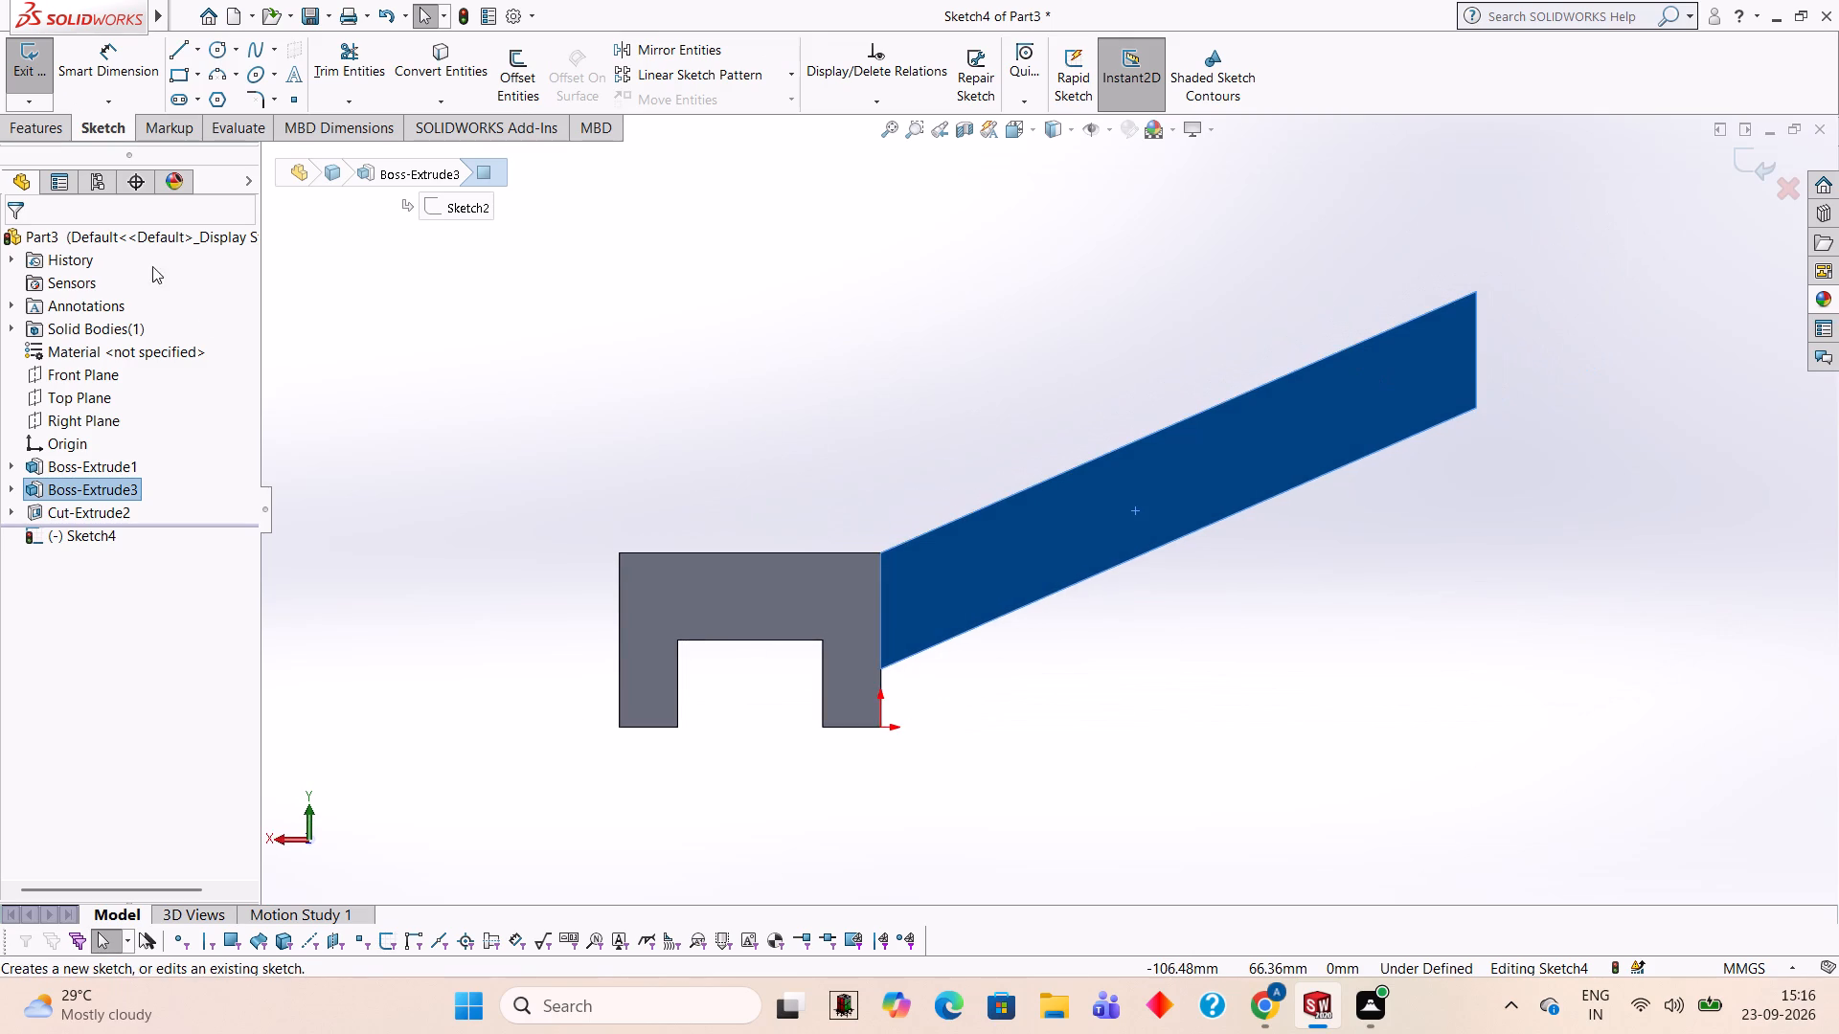
left_click(176, 50)
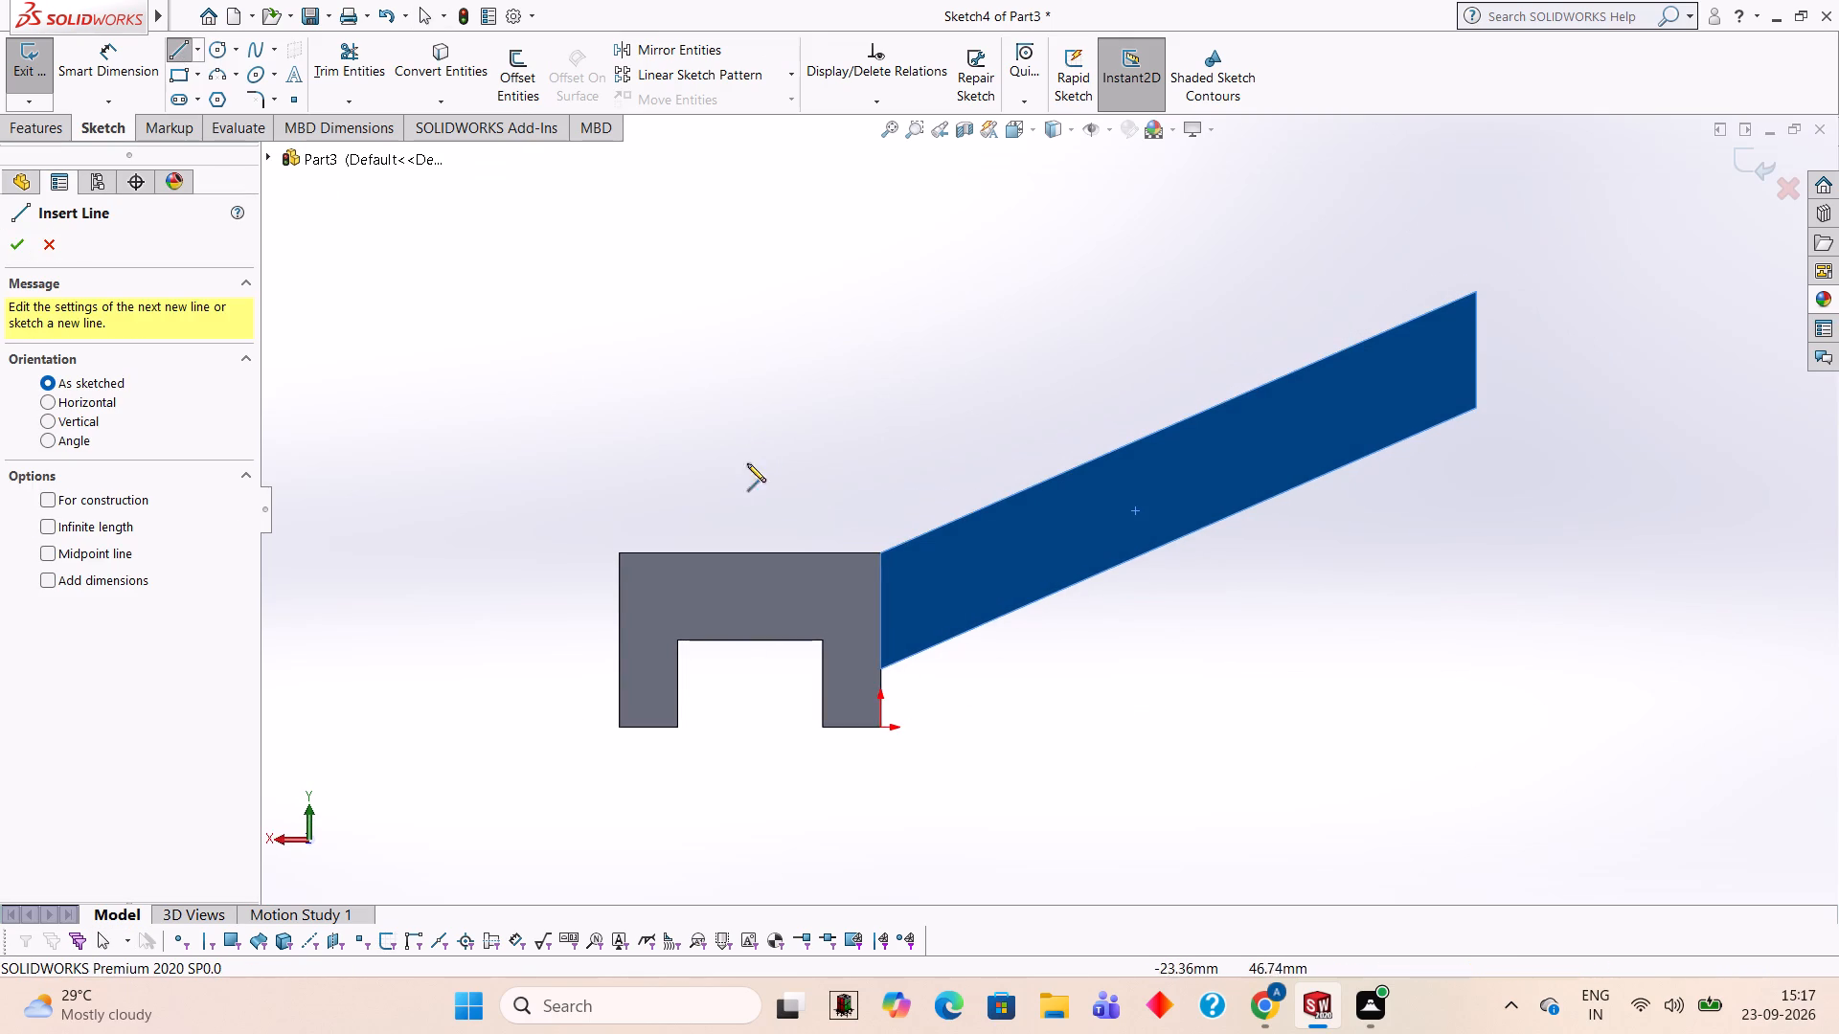
left_click(881, 552)
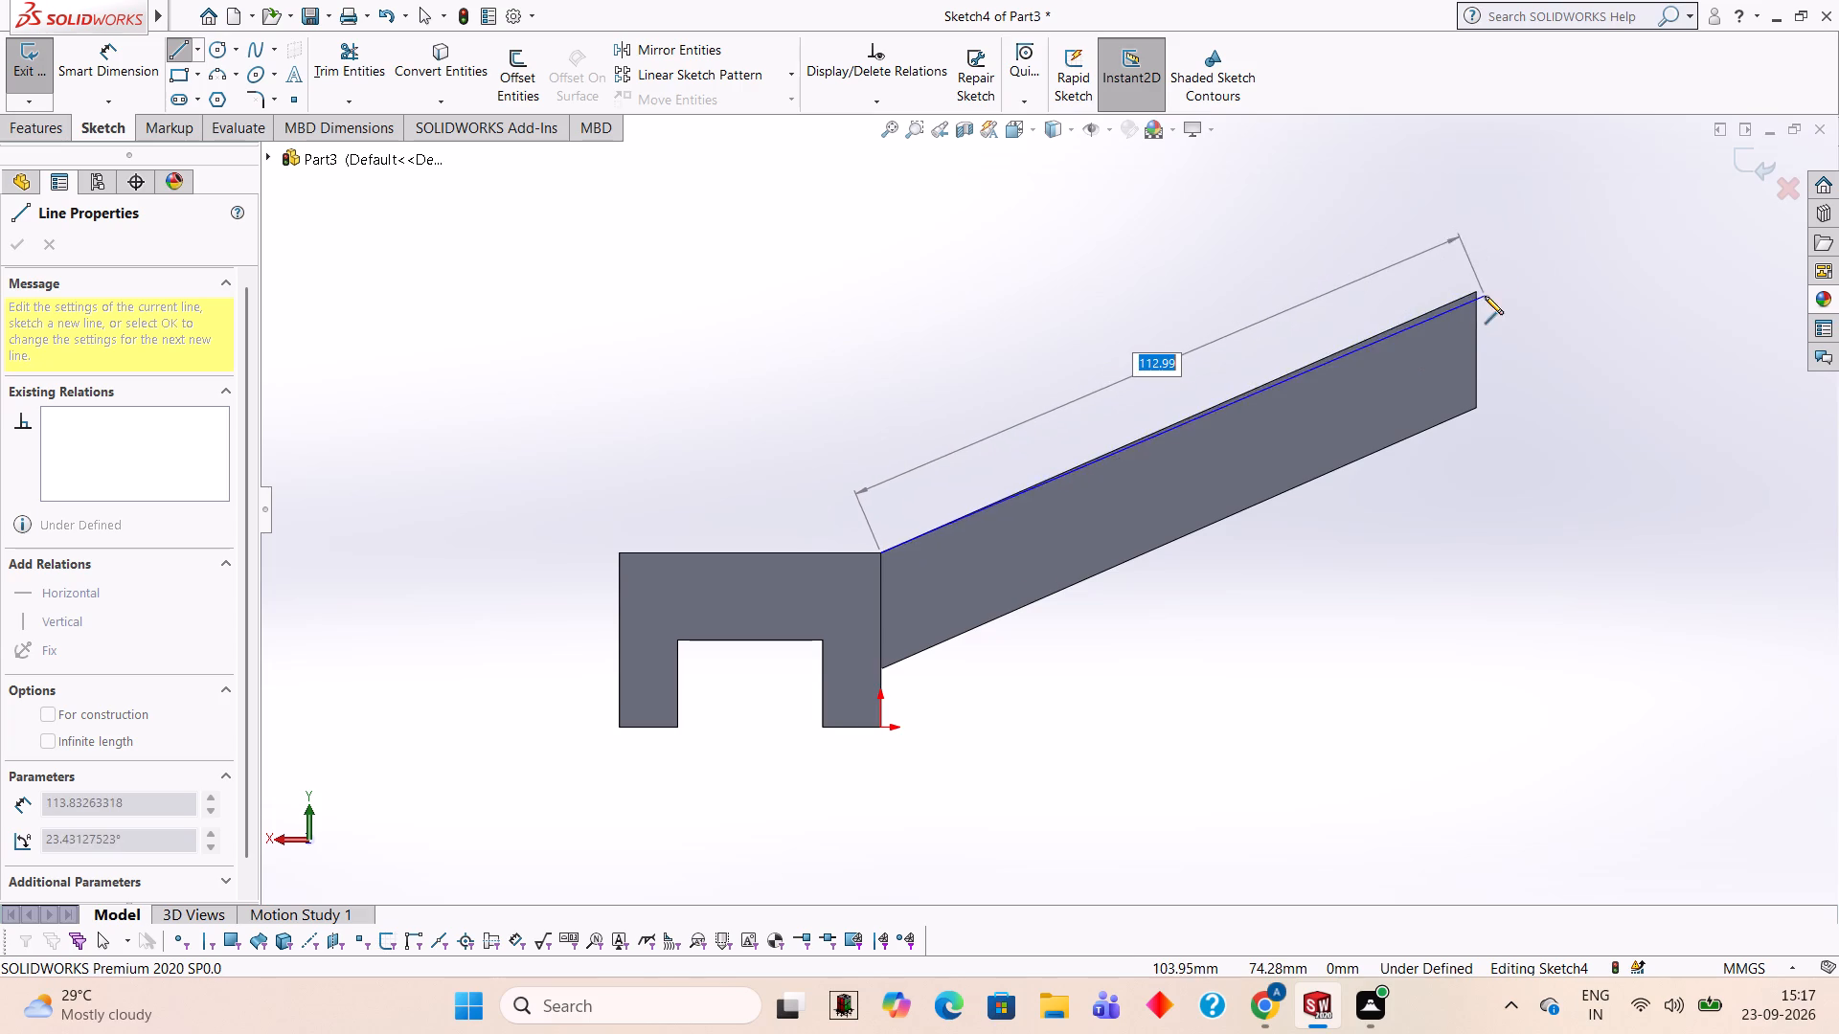
left_click(1475, 293)
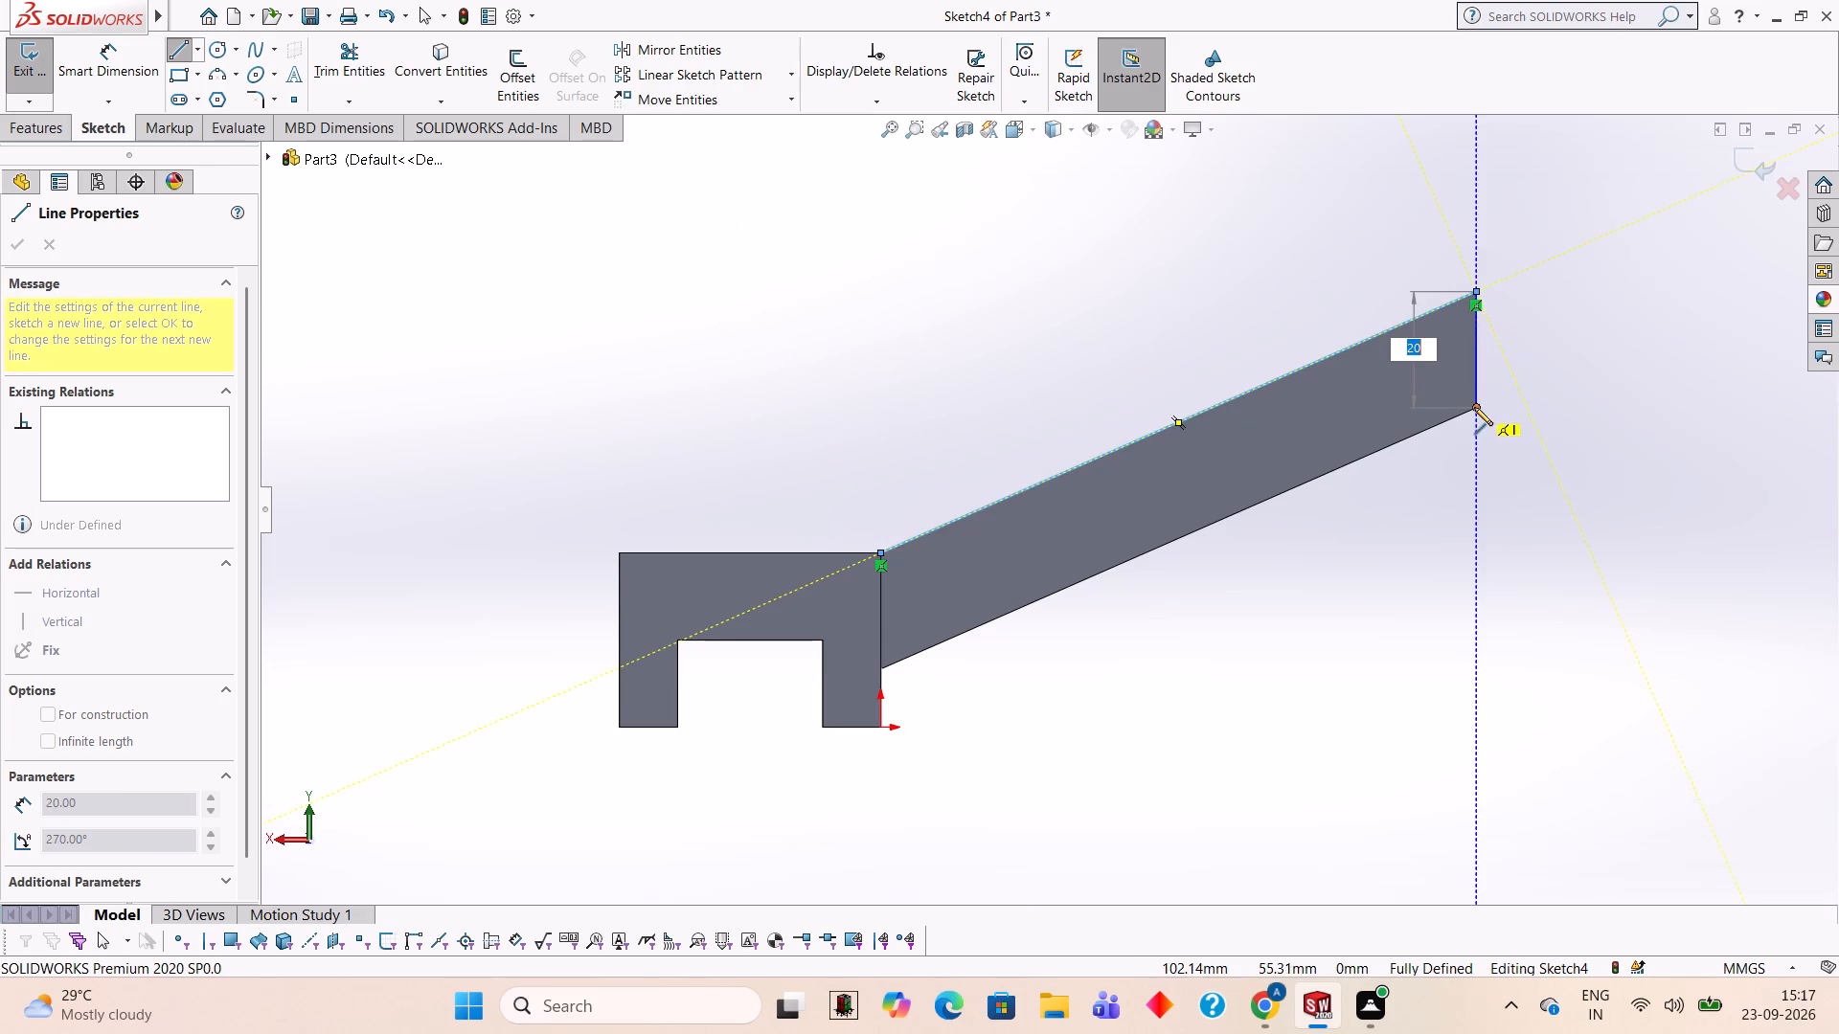
left_click(1474, 407)
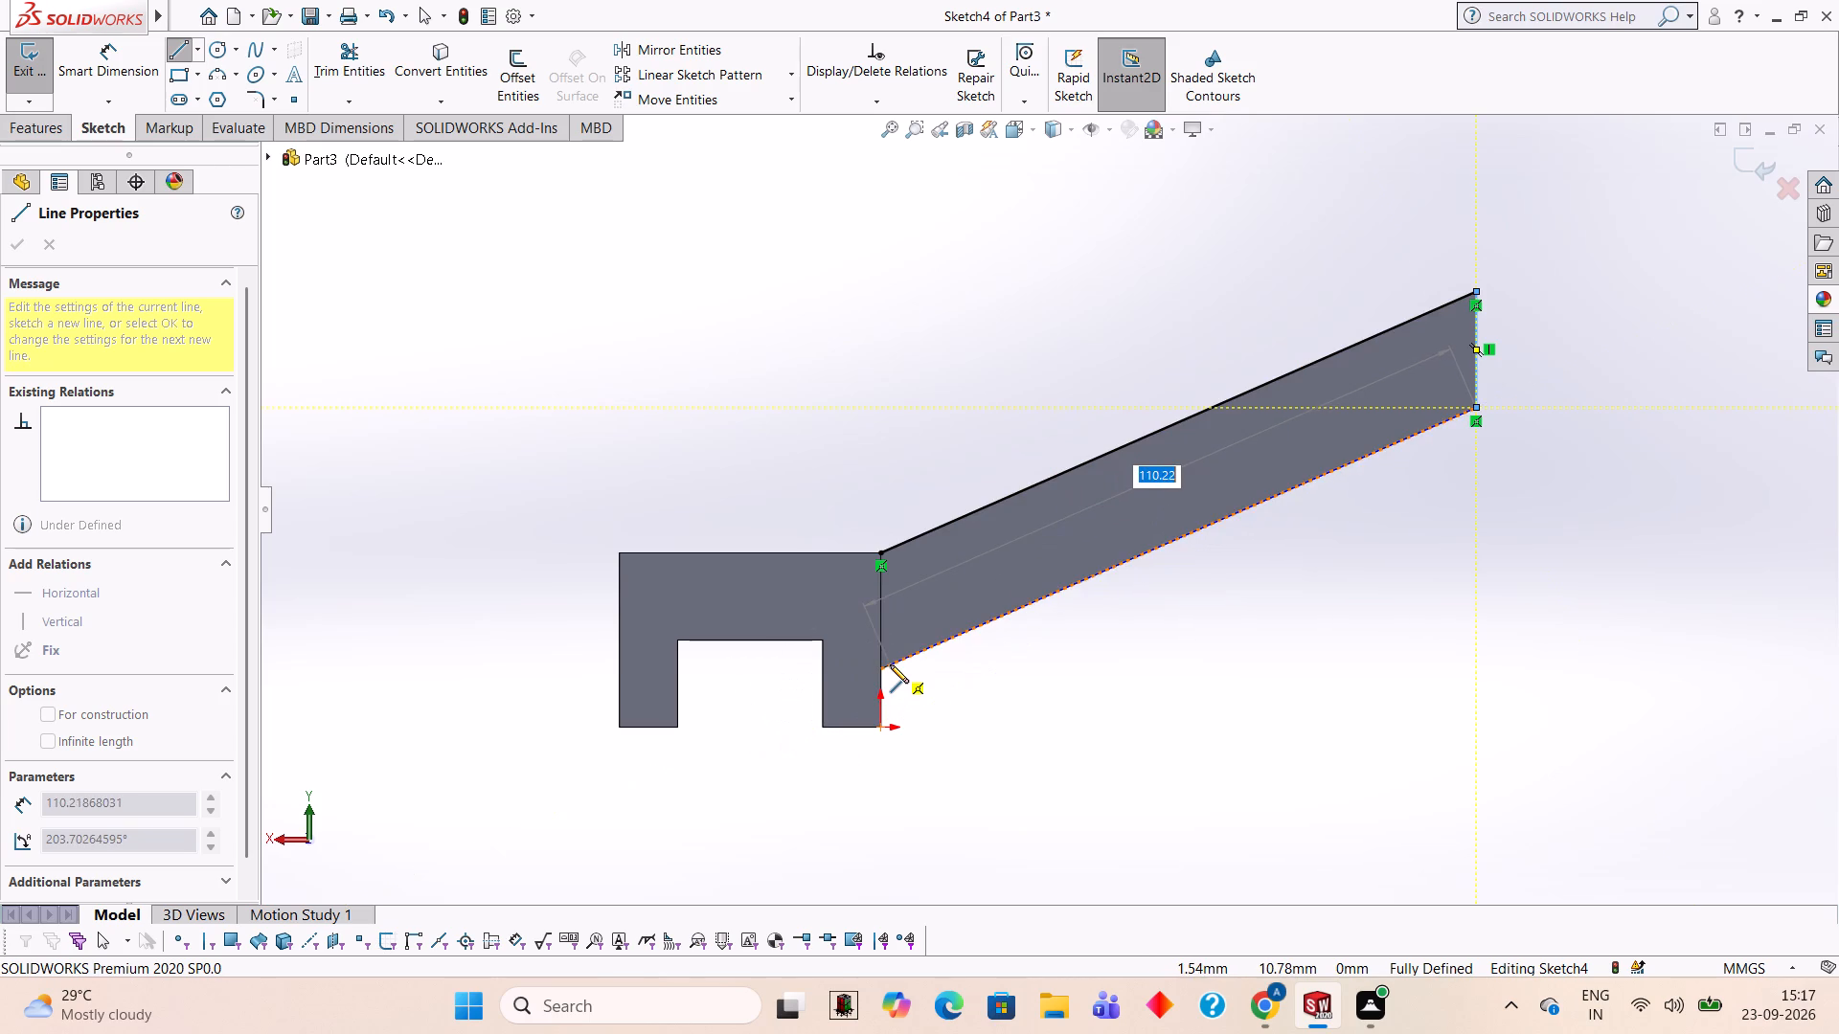
left_click(881, 665)
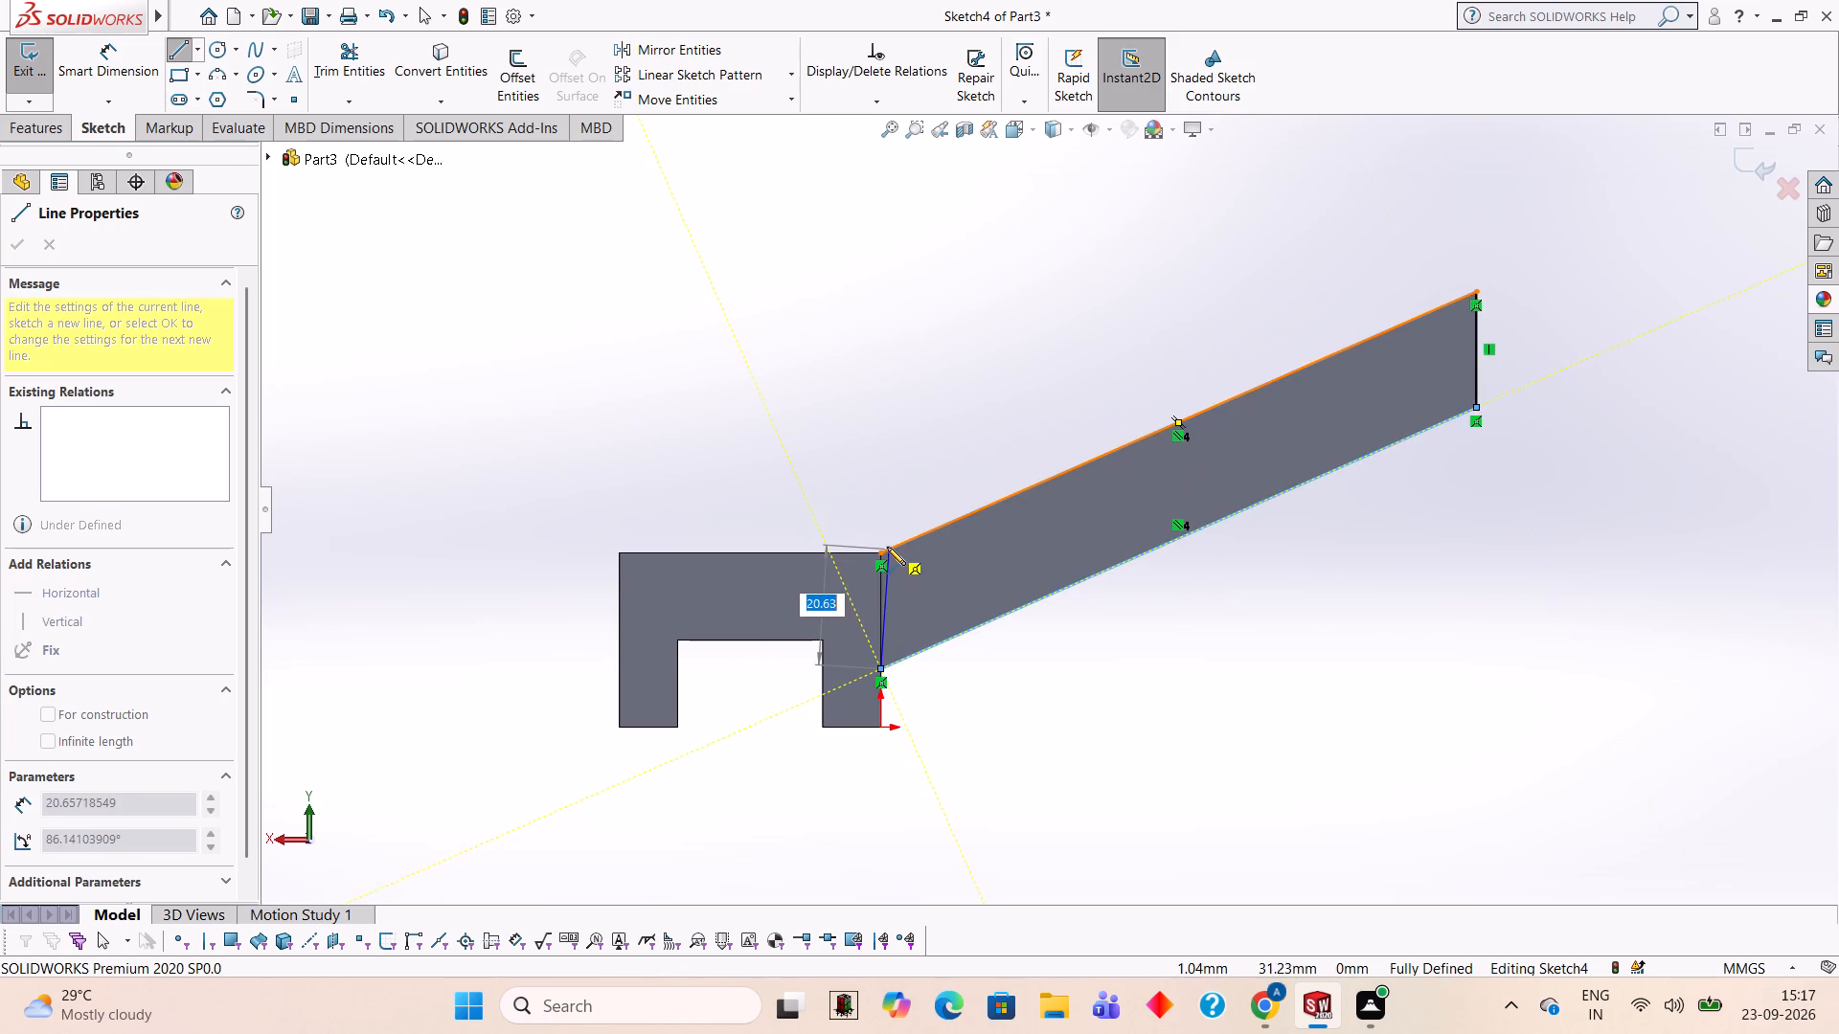
left_click(879, 551)
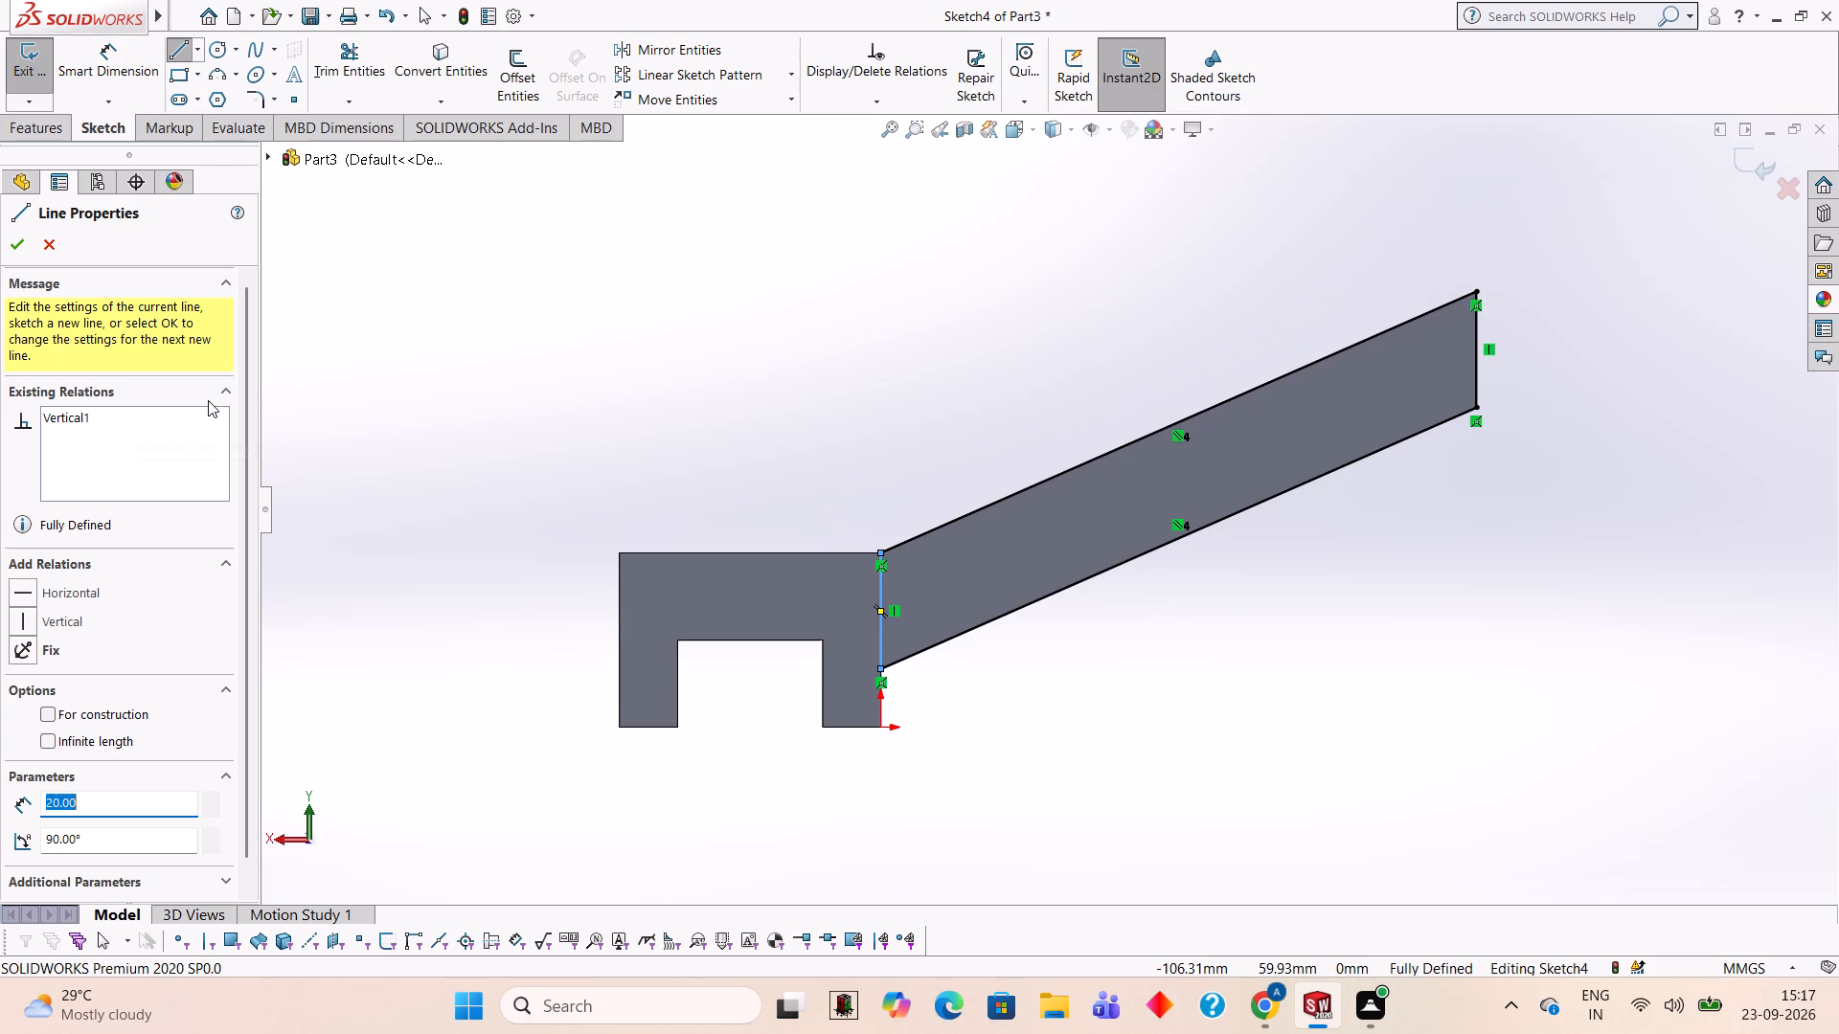
Extrude the parallelogram profile blind outward from the arm's front face by 5 mm, merged with the body.
left_click(57, 124)
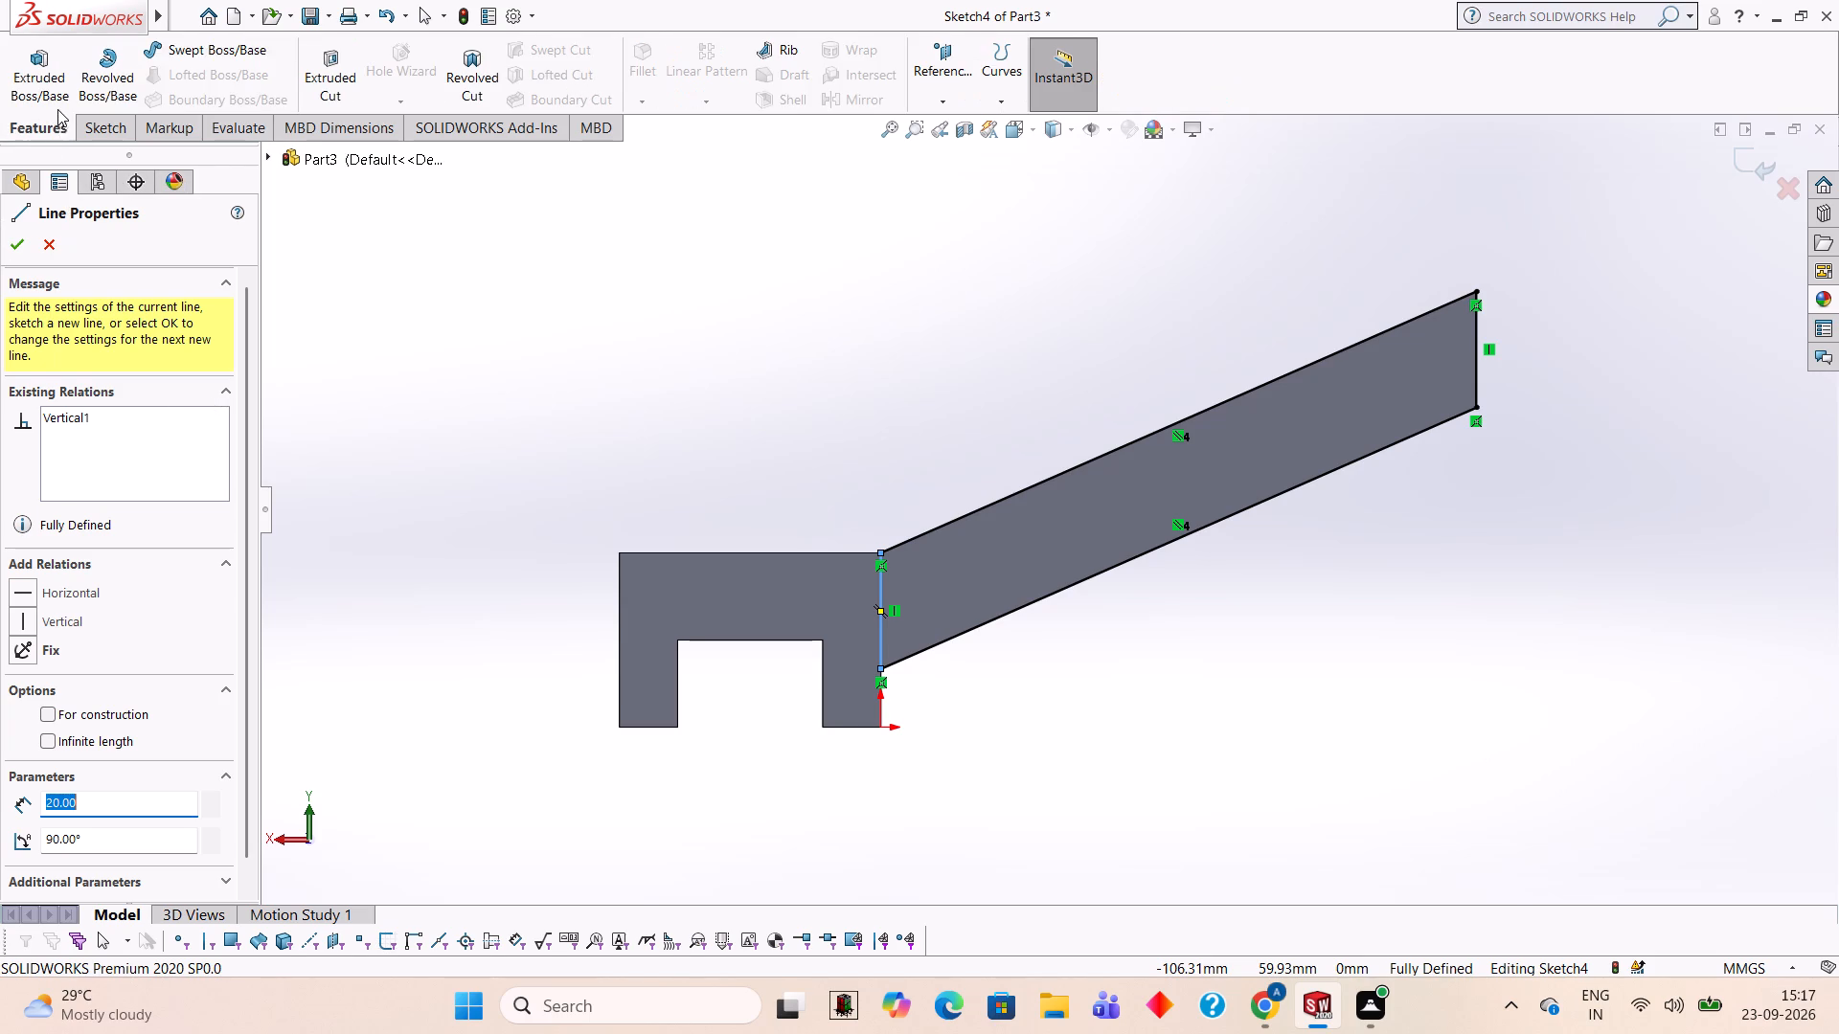
left_click(57, 109)
middle_click_drag(1179, 219, 1139, 428)
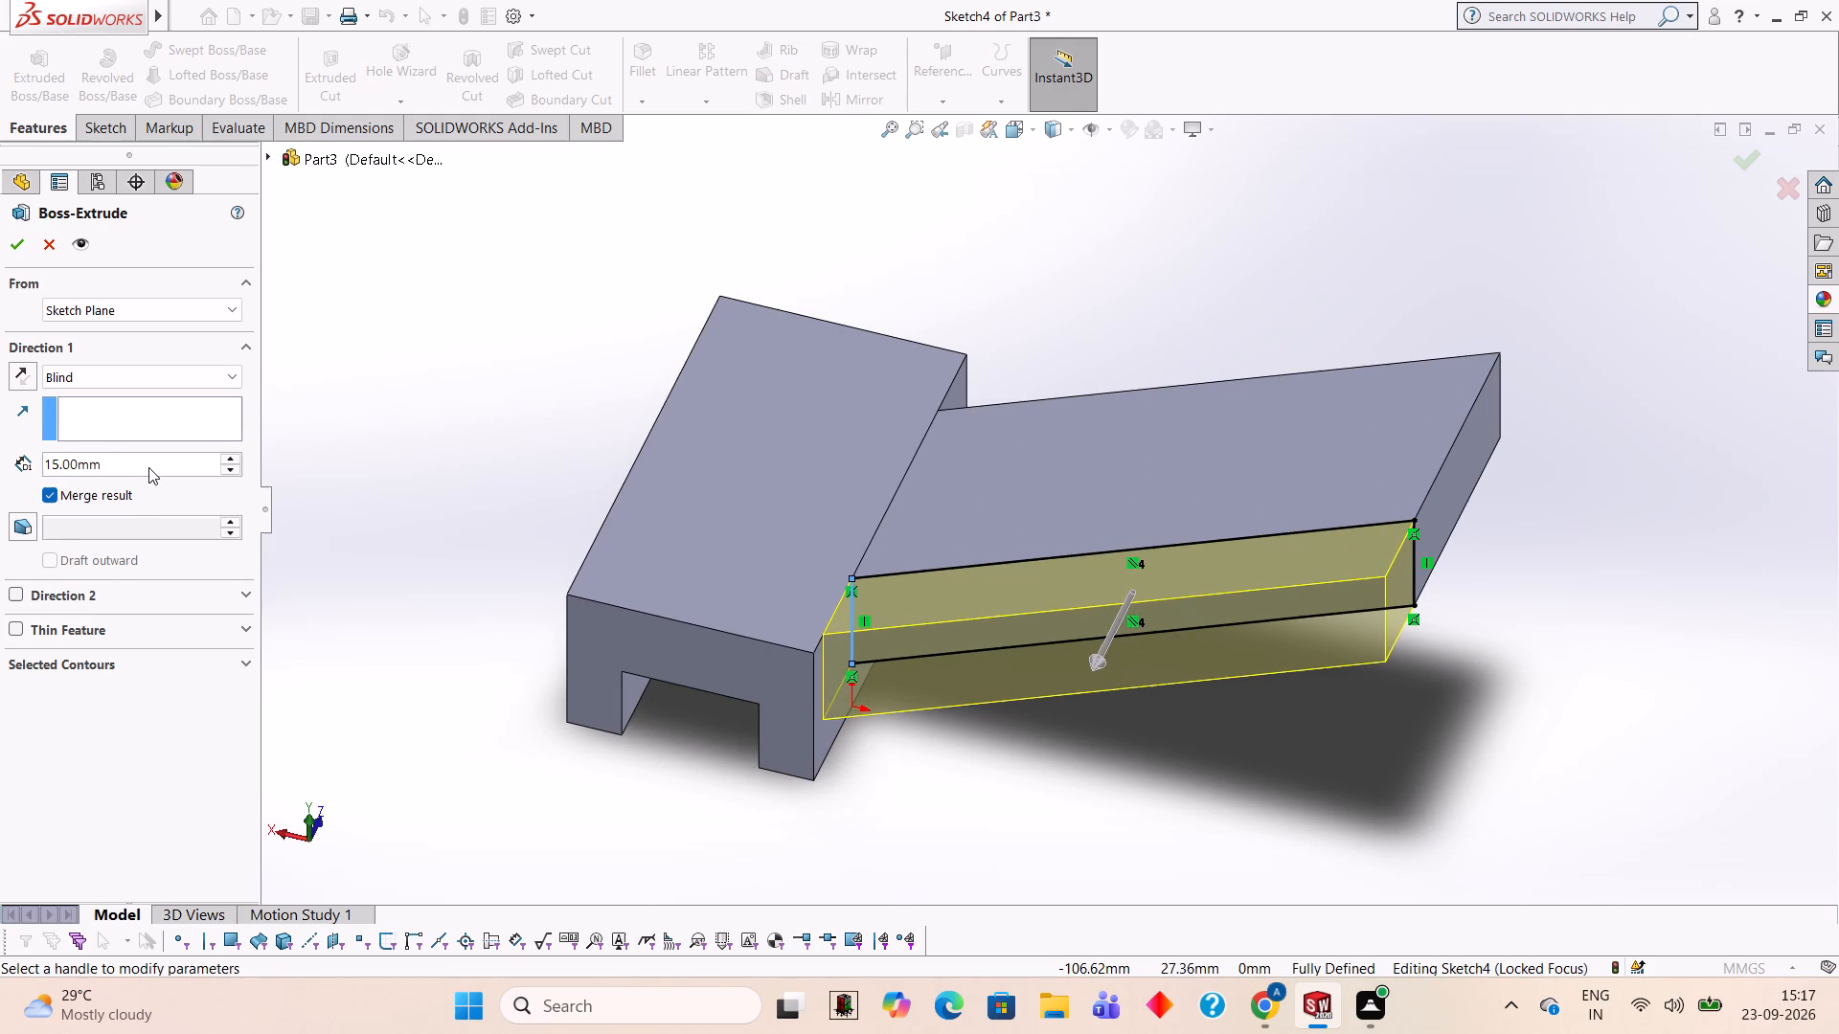
left_click(148, 467)
key("BackSpace")
key("BackSpace")
key("BackSpace")
key("BackSpace")
key("BackSpace")
key("BackSpace")
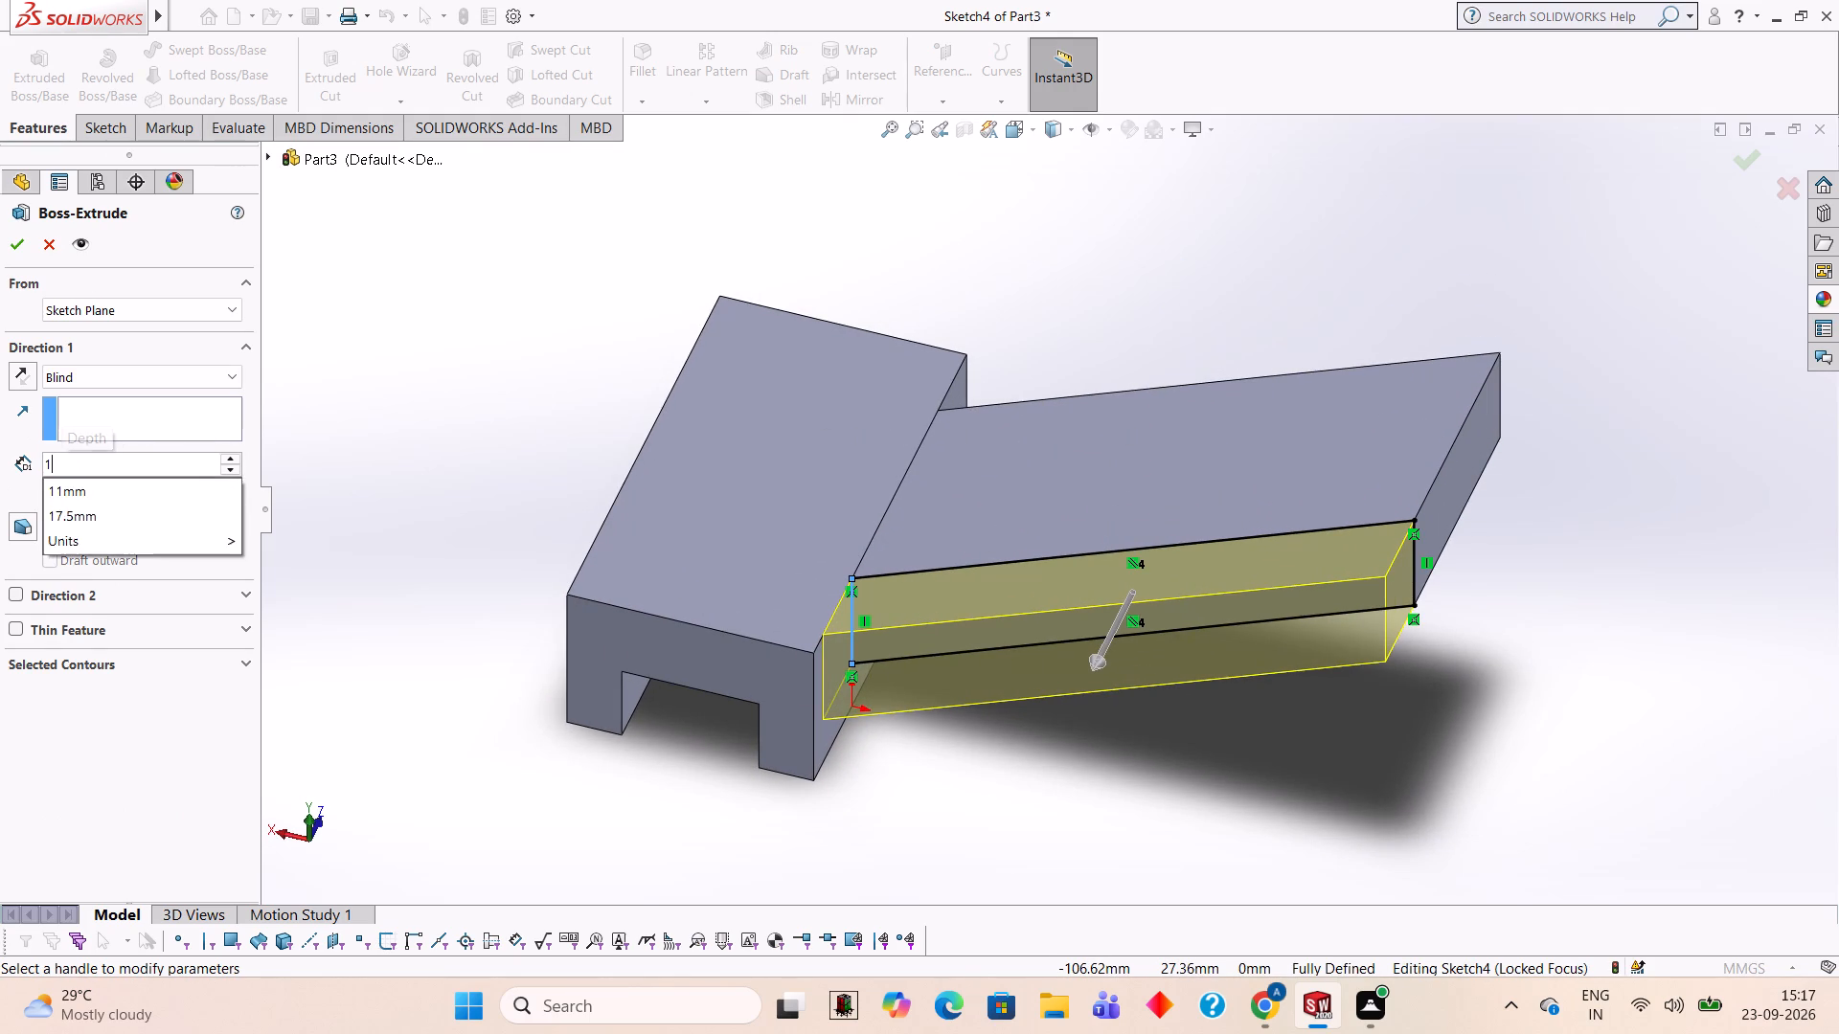
key("BackSpace")
key("5")
key("Return")
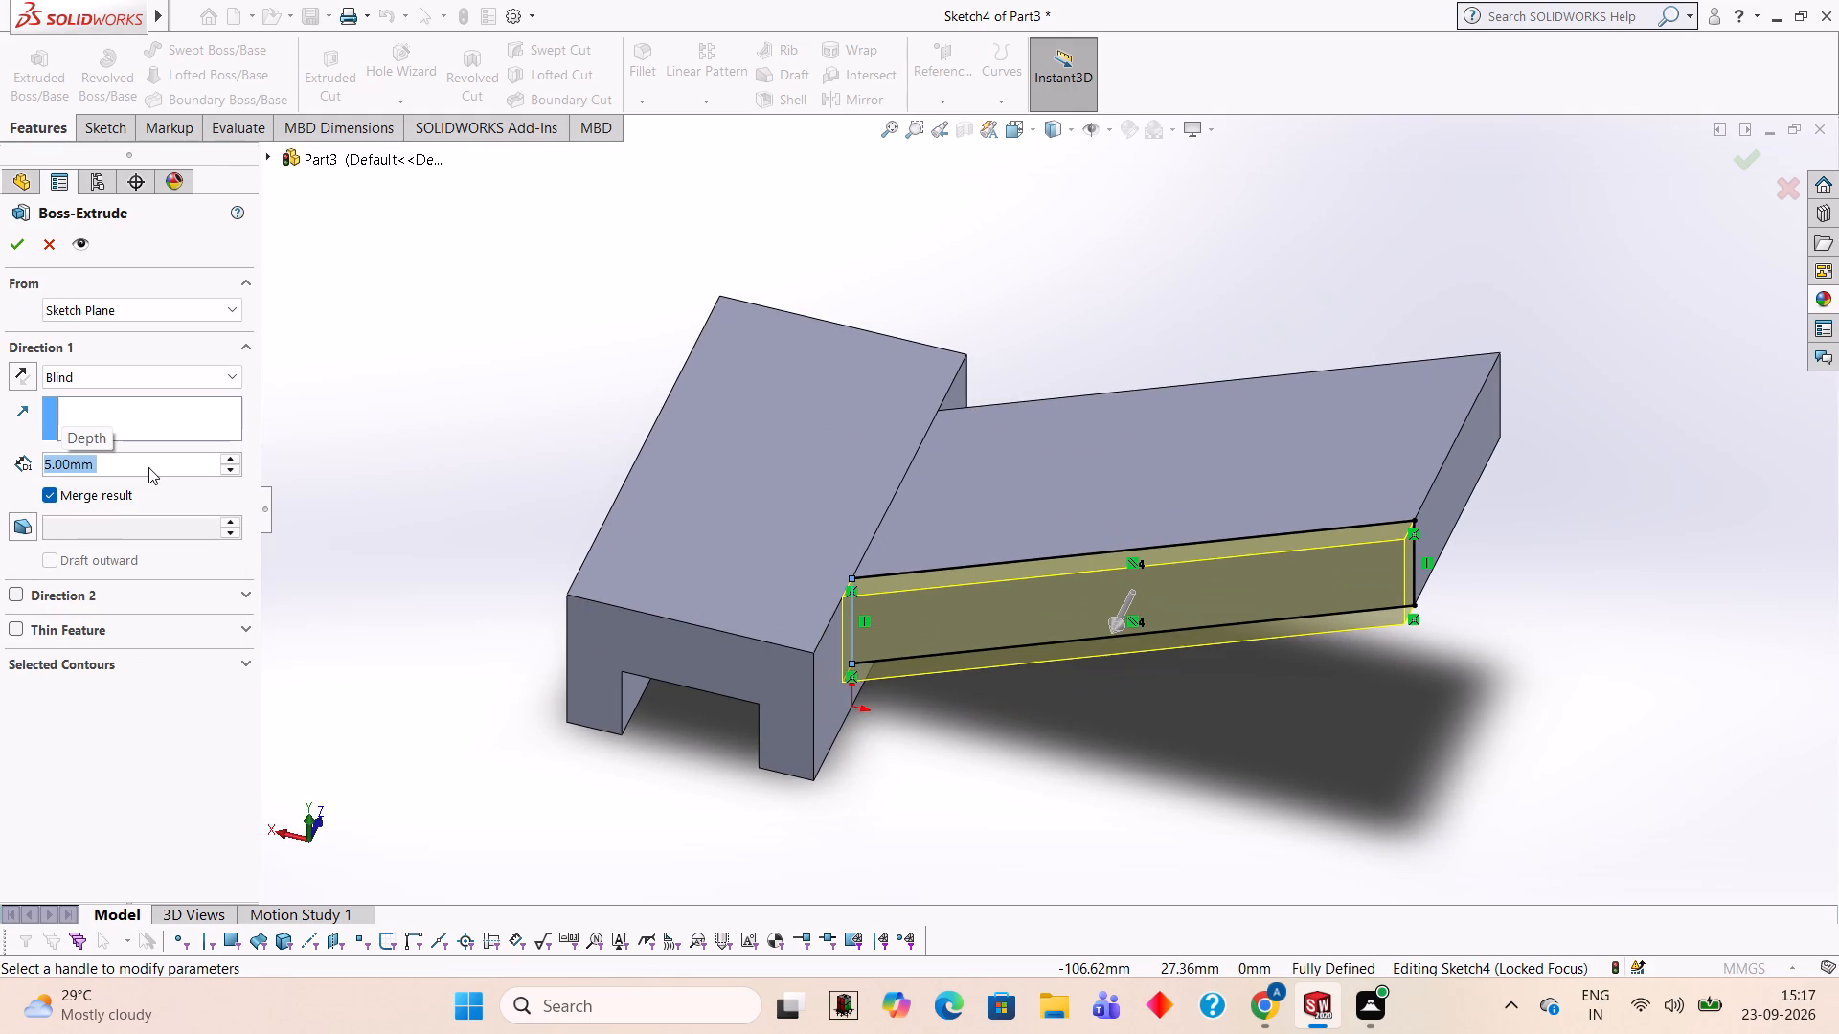
left_click(18, 248)
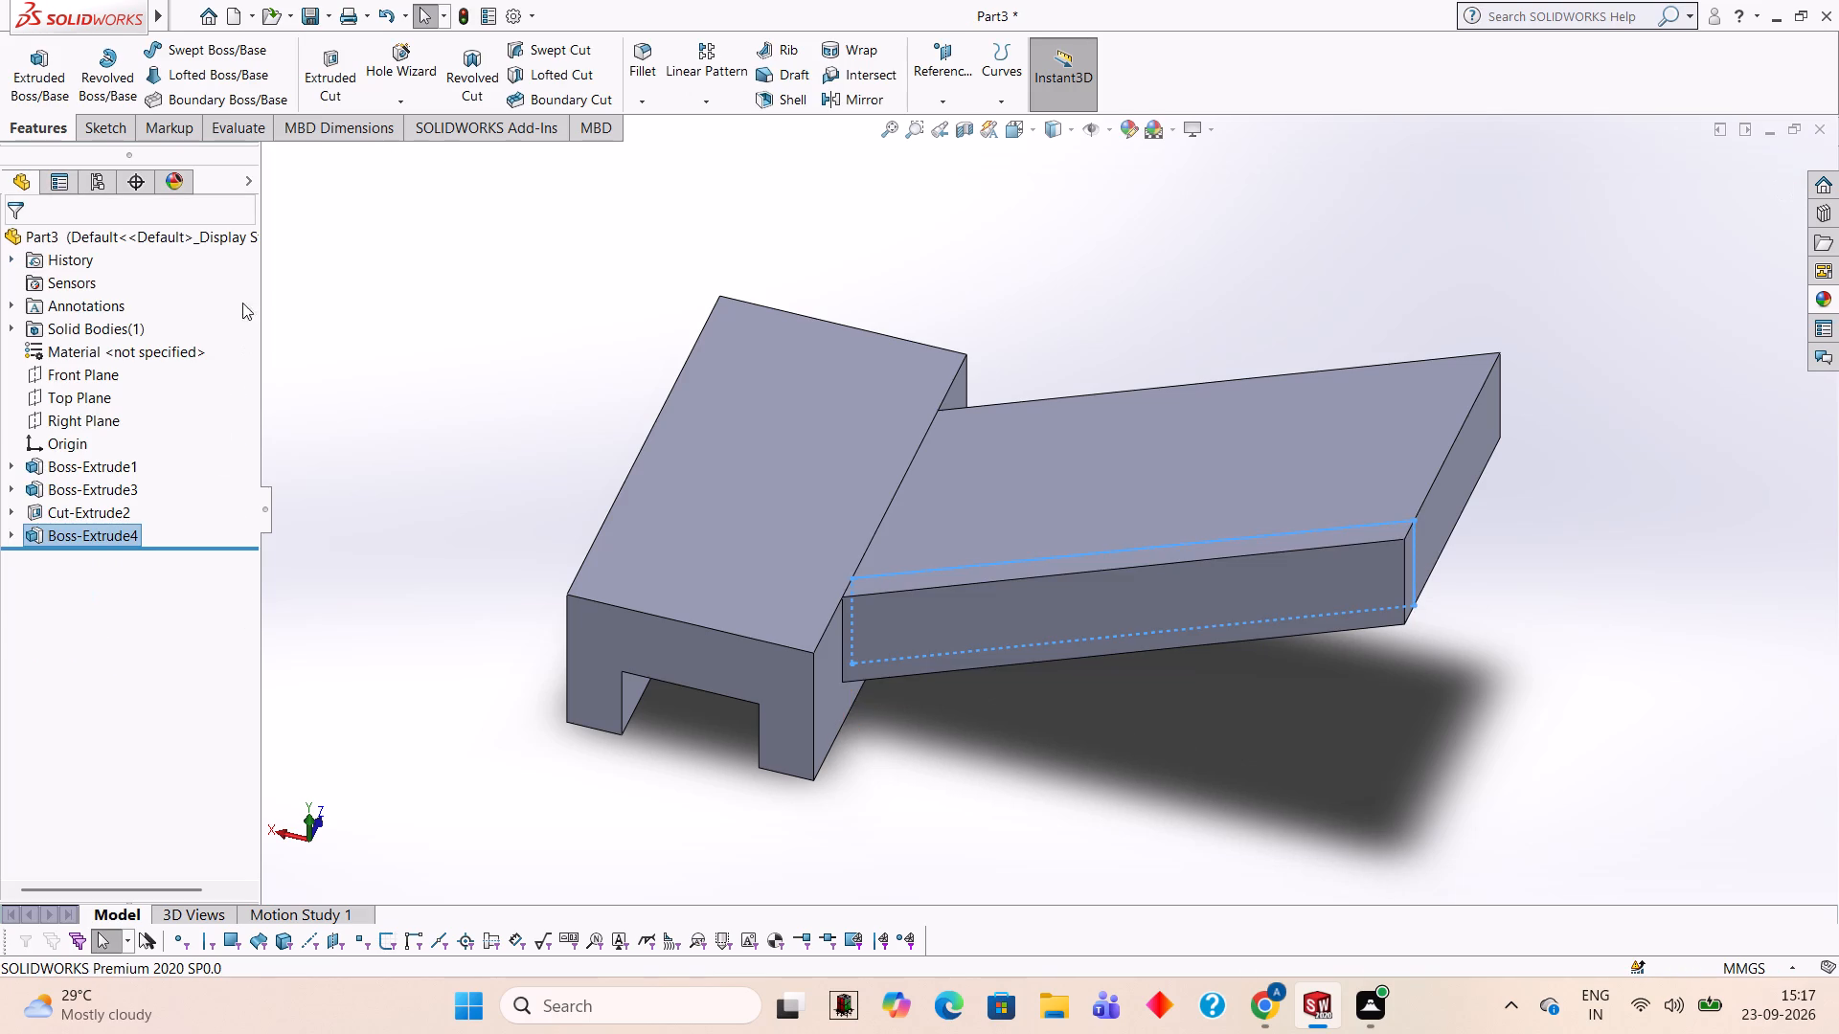
left_click(322, 320)
Sketch two 17 mm diameter circles on the channel block's top face, one near each end of its length.
middle_click_drag(328, 356, 607, 458)
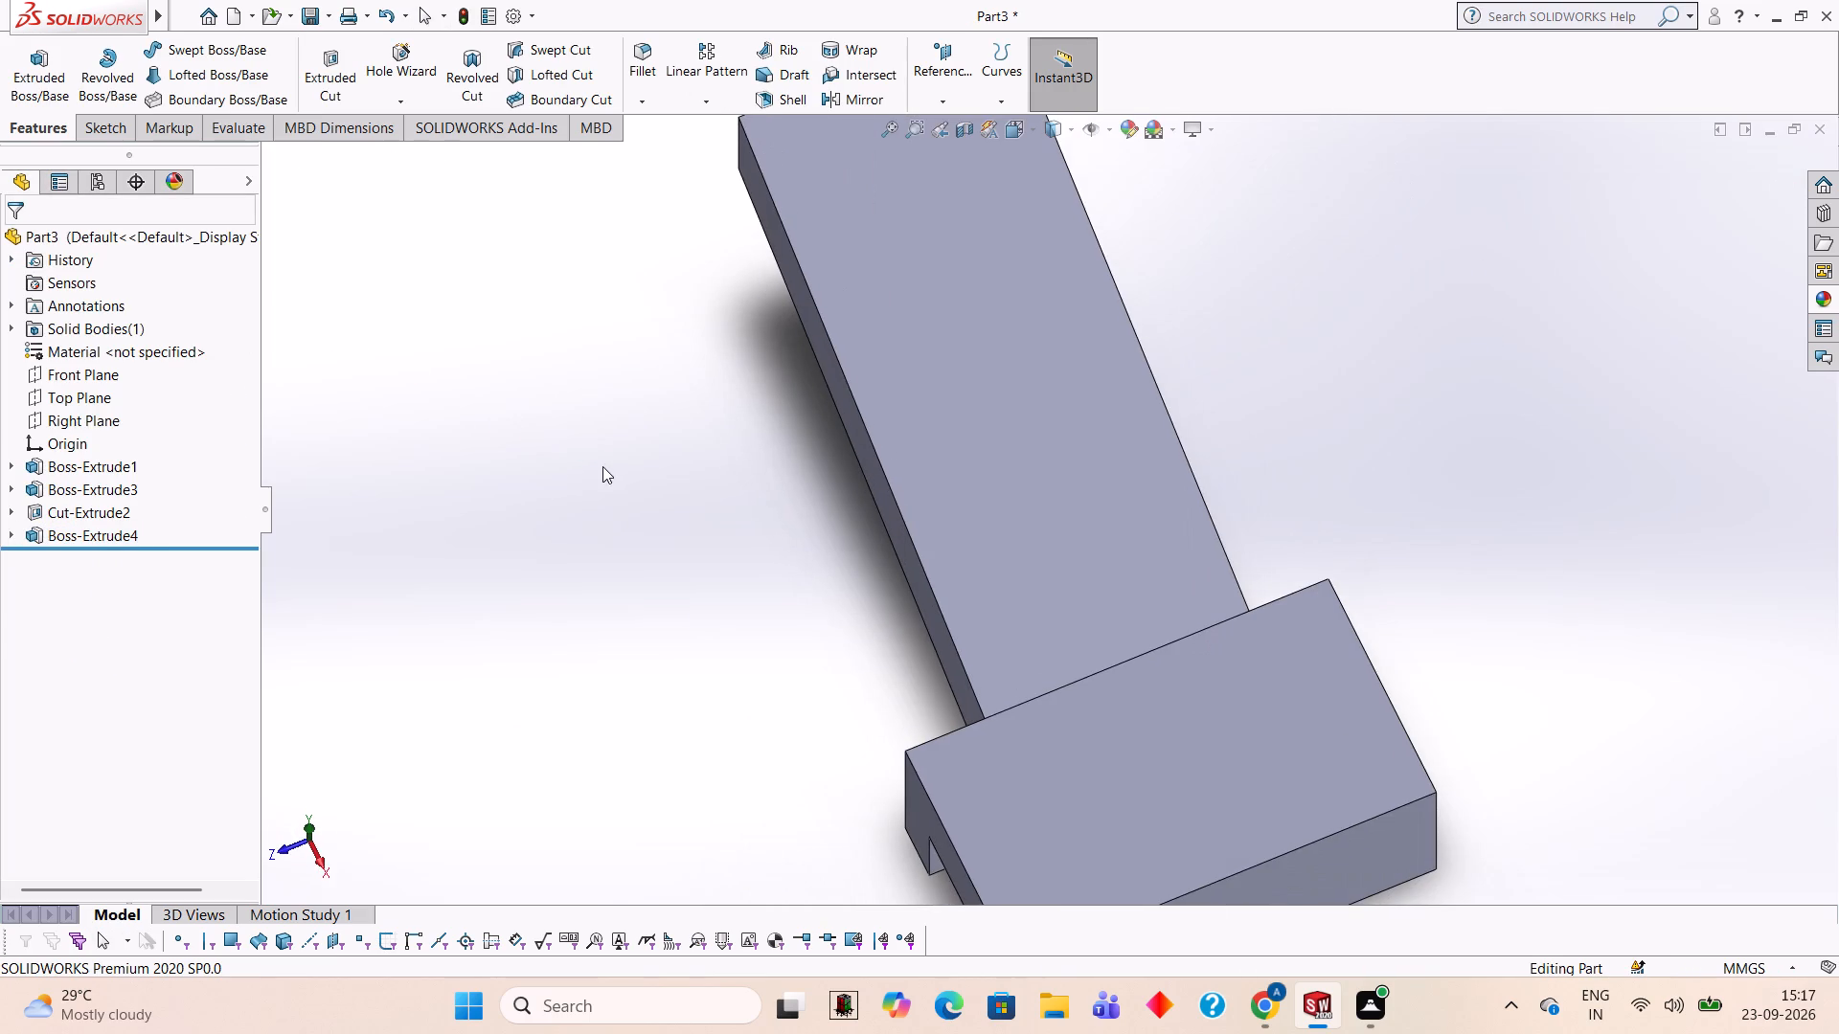
middle_click_drag(600, 466, 647, 484)
scroll(616, 469, "up", 3)
middle_click_drag(1475, 791, 1487, 581)
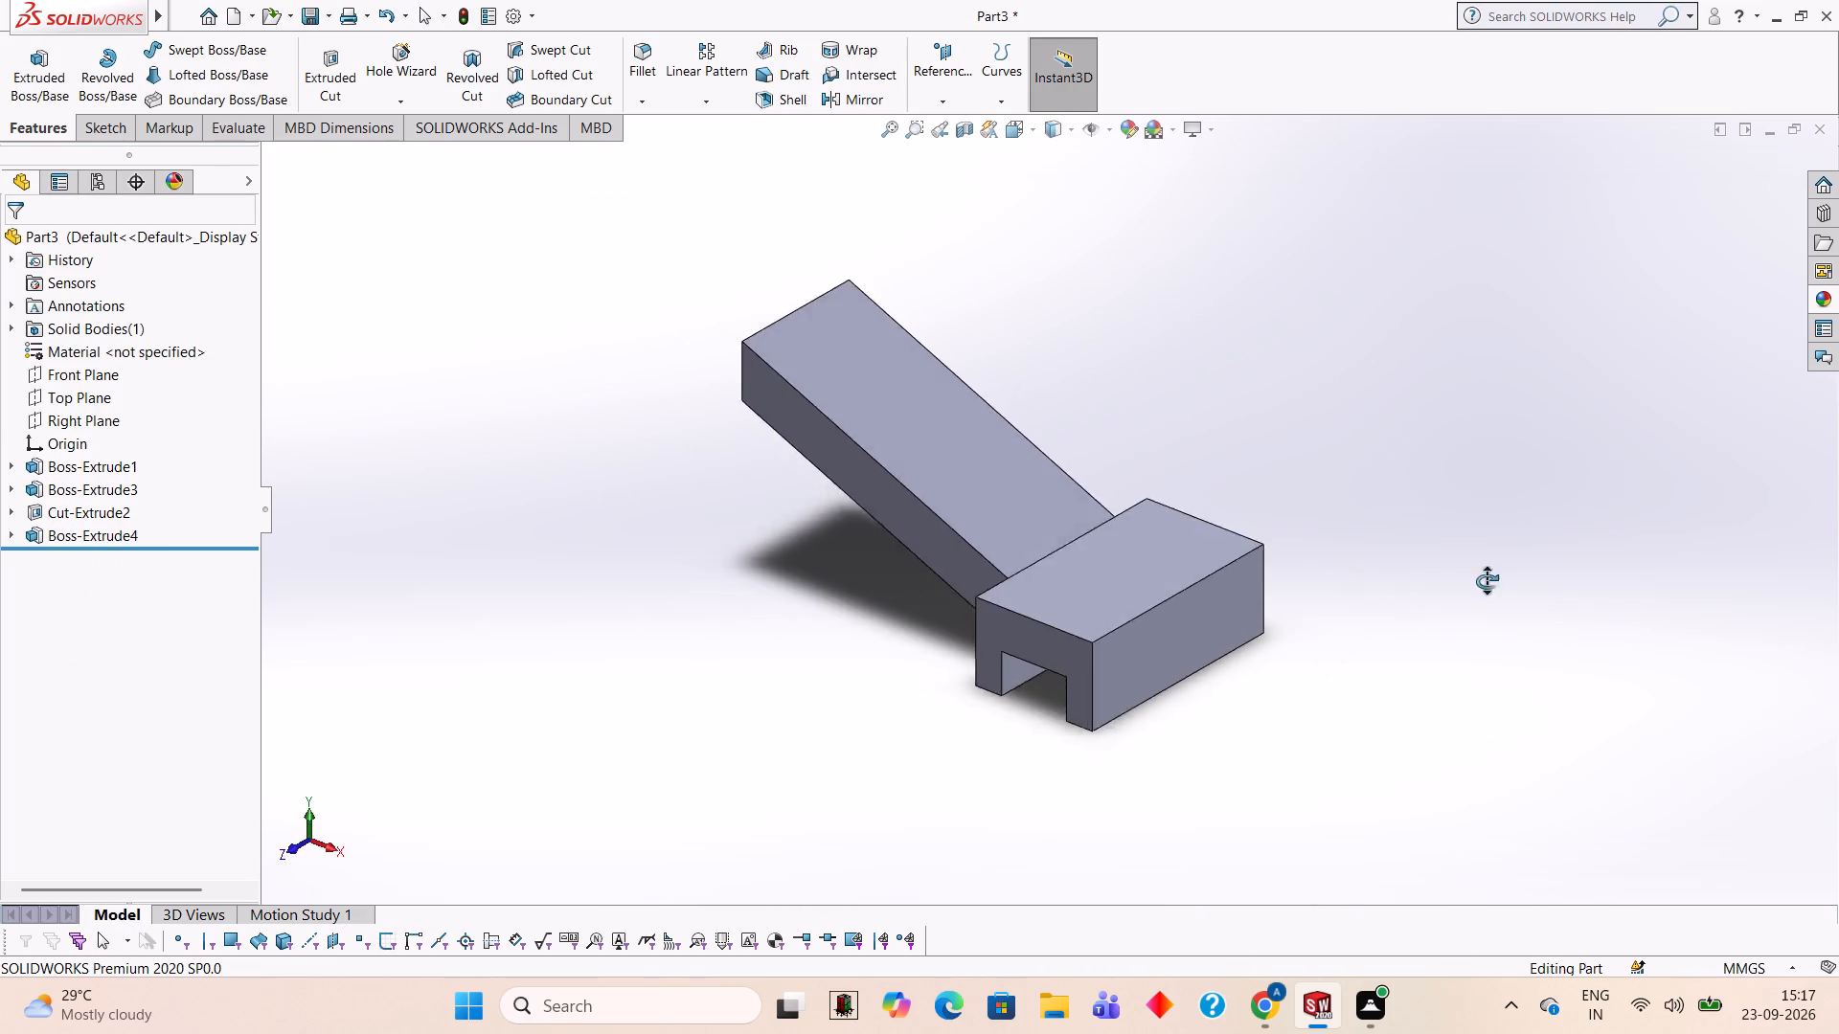
middle_click_drag(1487, 581, 1503, 609)
middle_click_drag(1442, 488, 1335, 707)
left_click(1053, 638)
left_click(1139, 589)
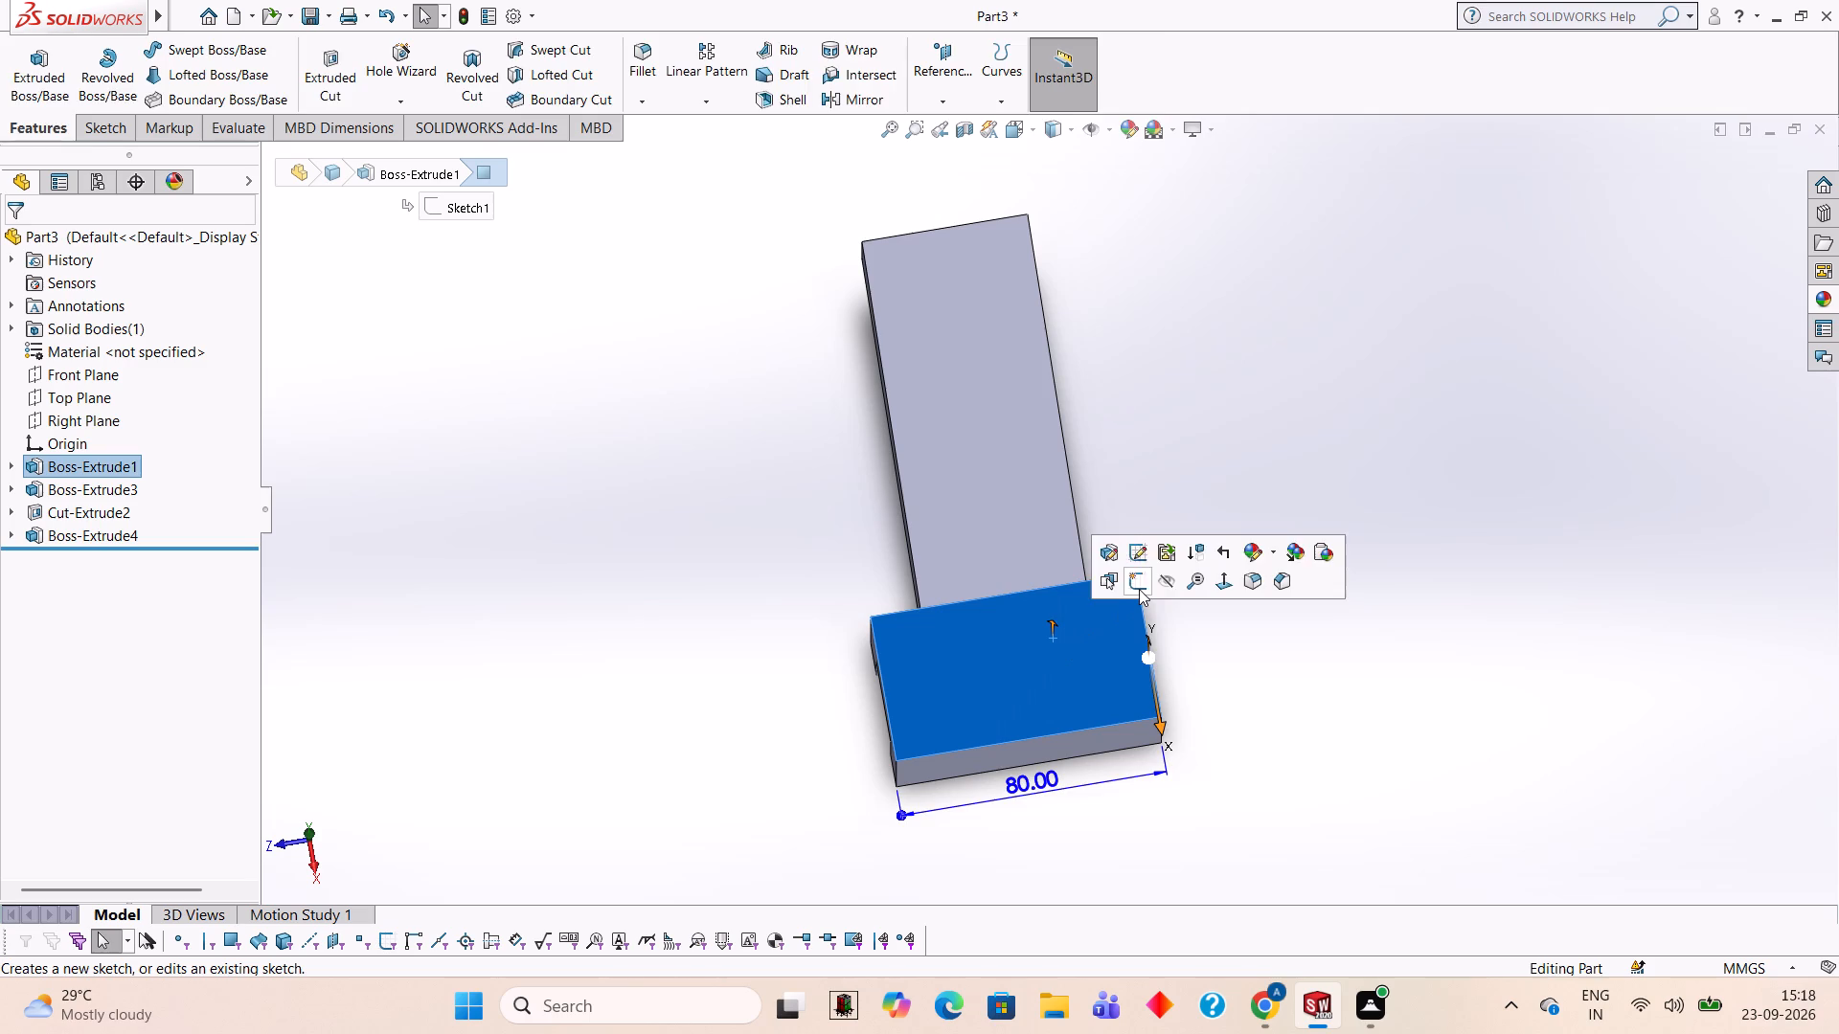
key("ctrl+8")
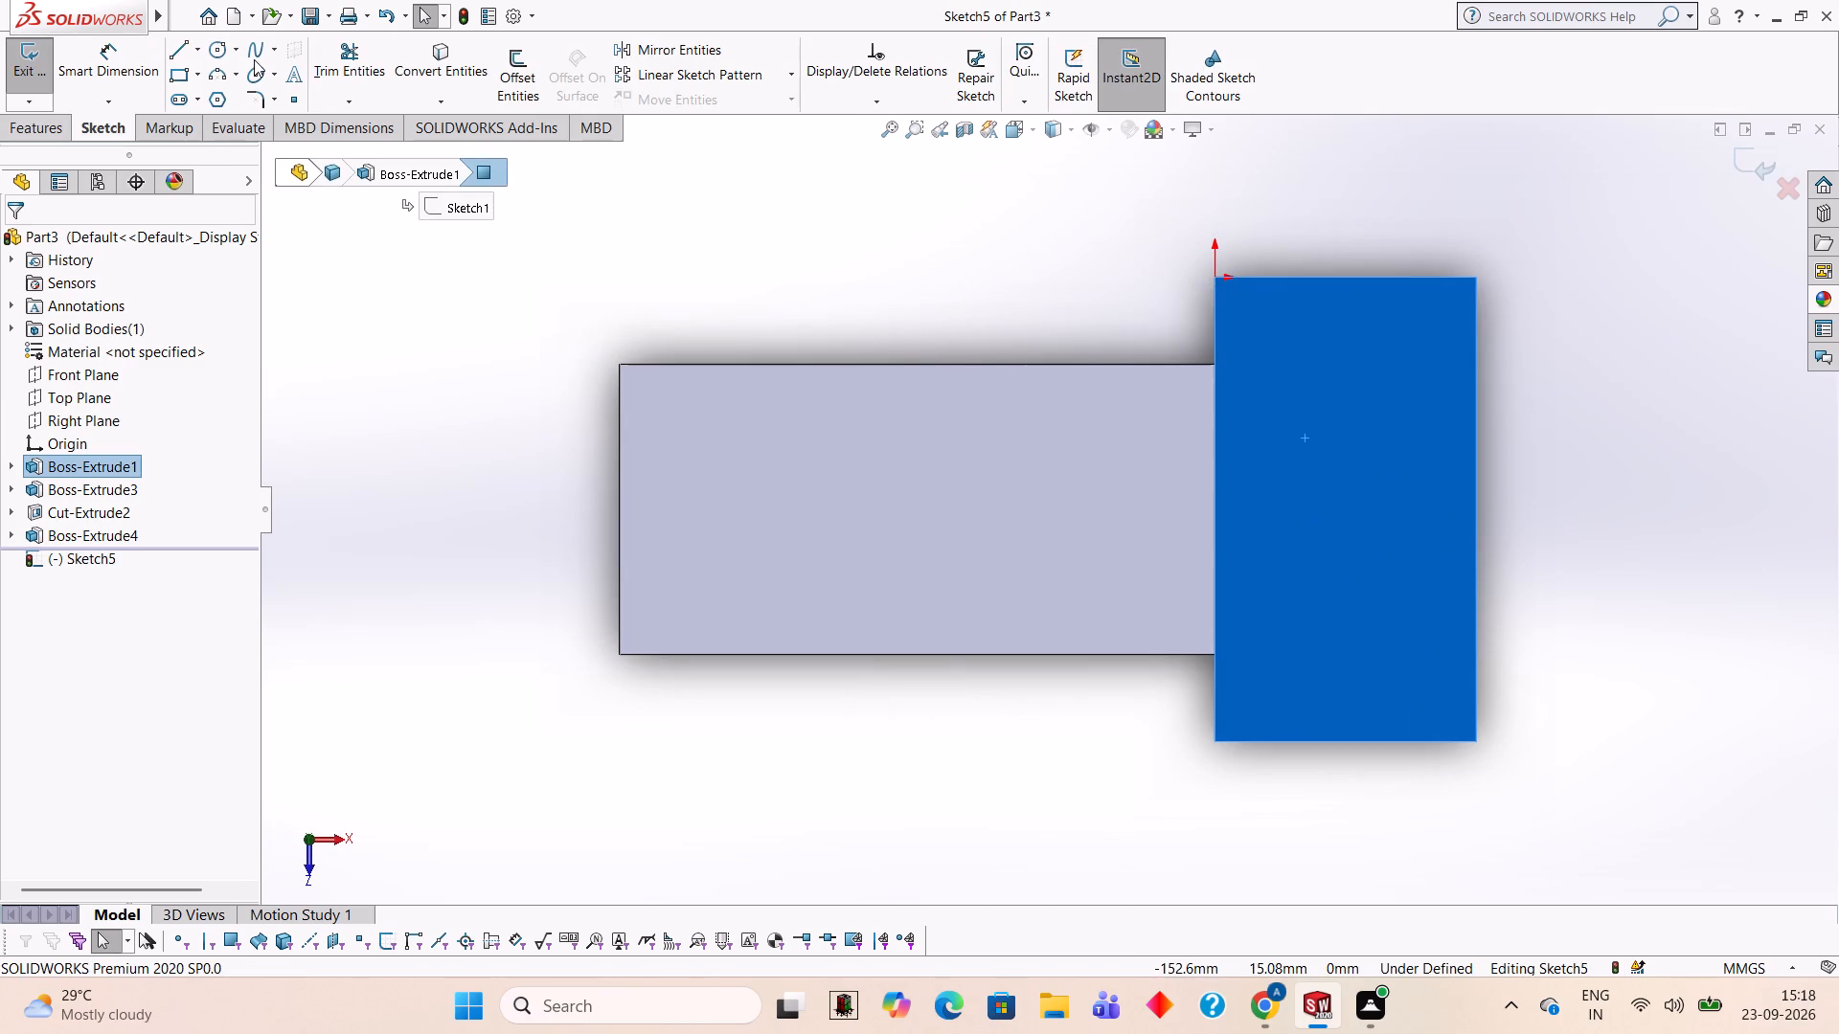
left_click(223, 55)
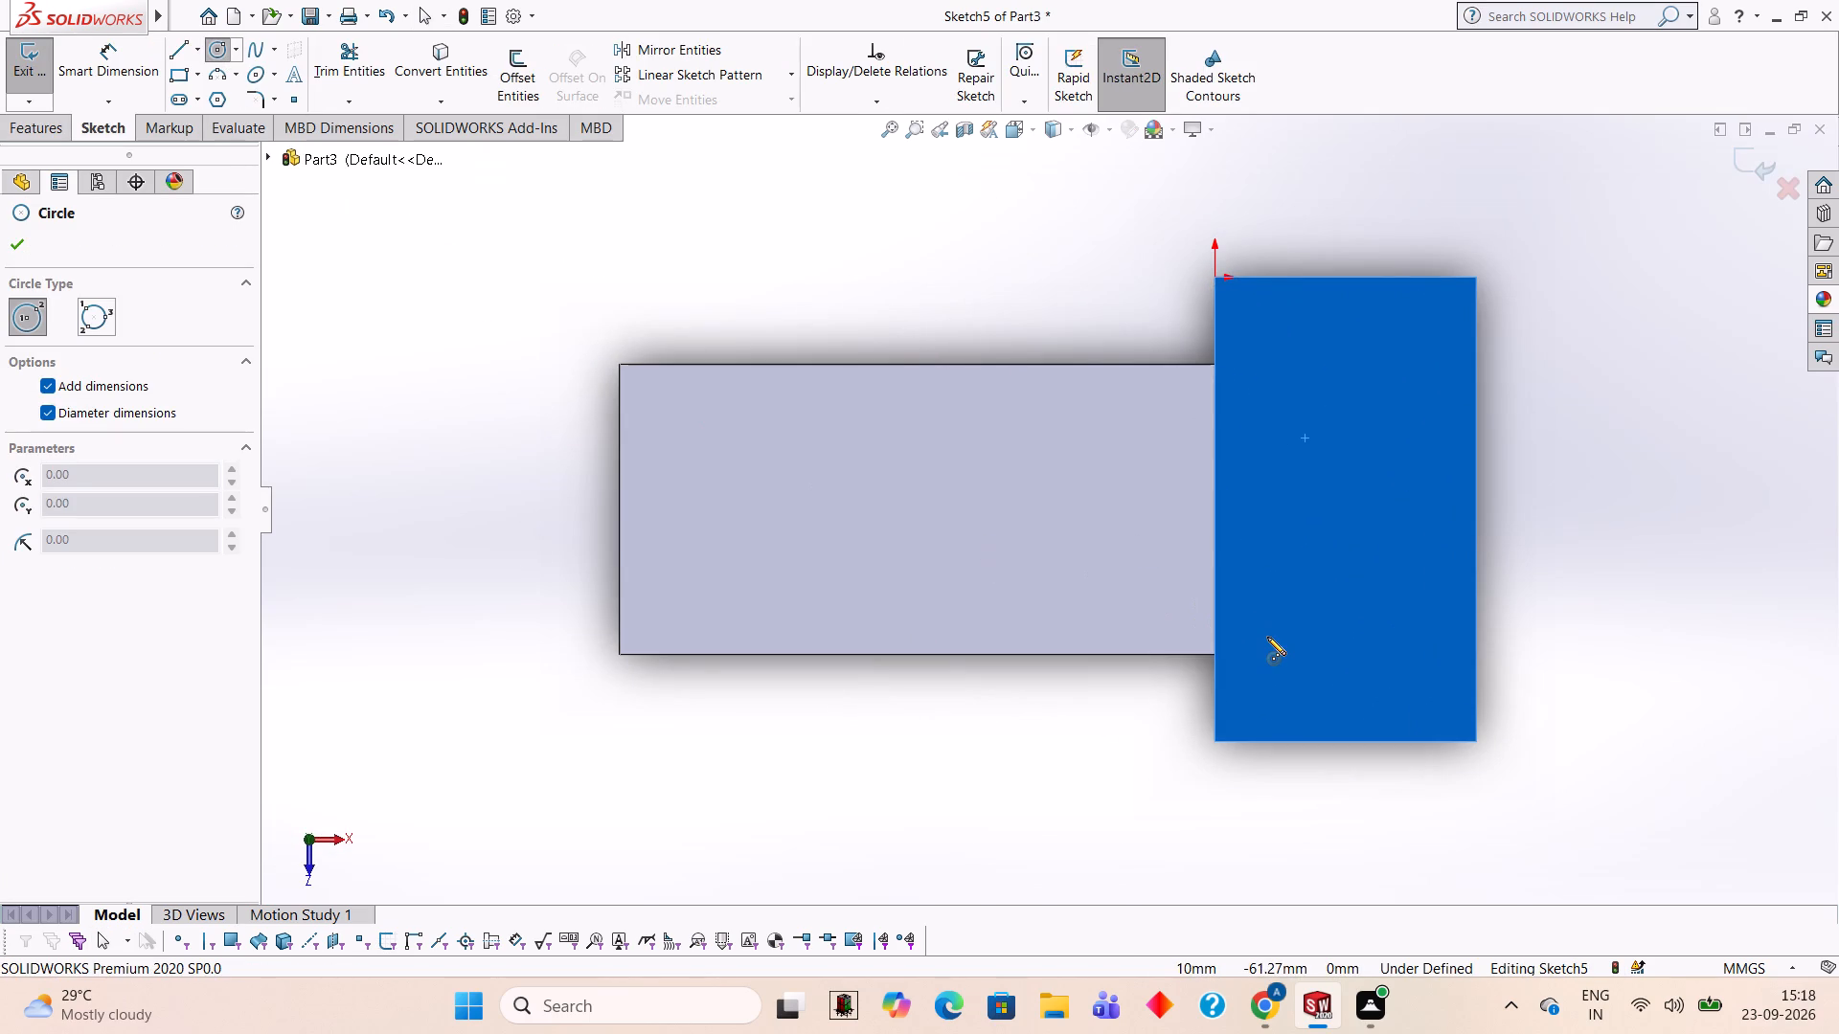
left_click(1342, 336)
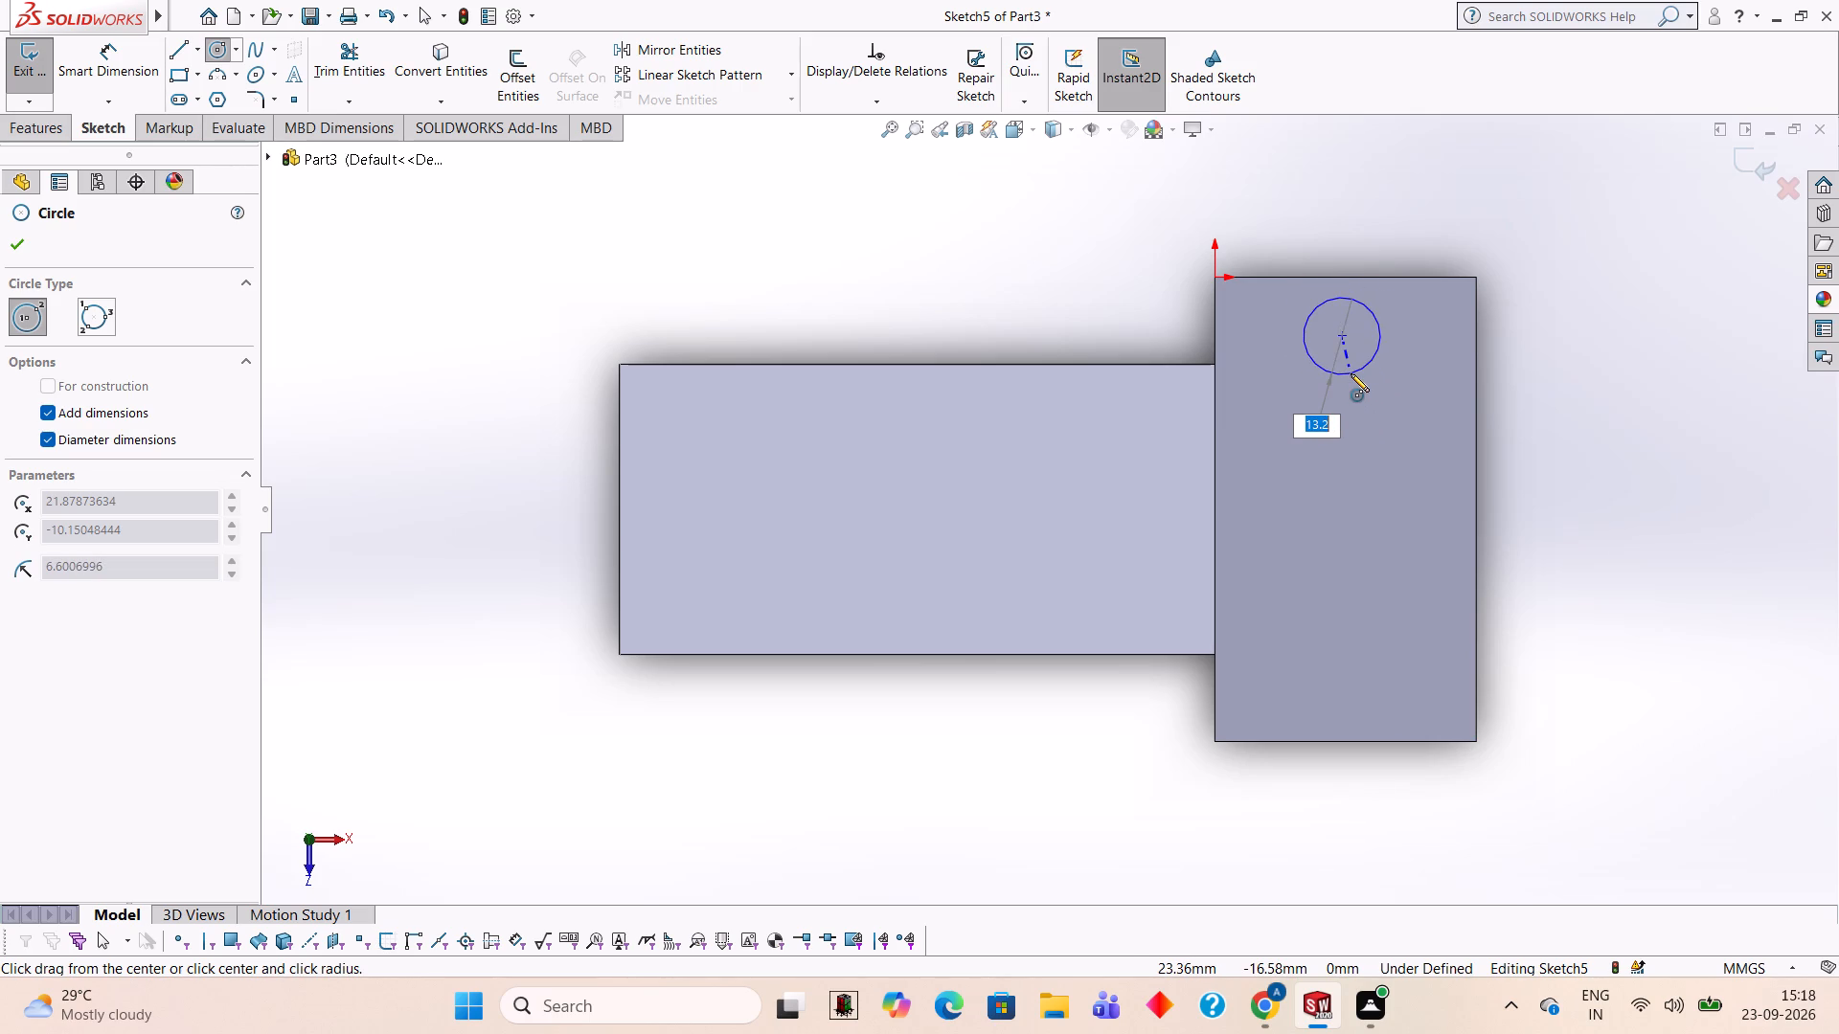
type("17")
key("Return")
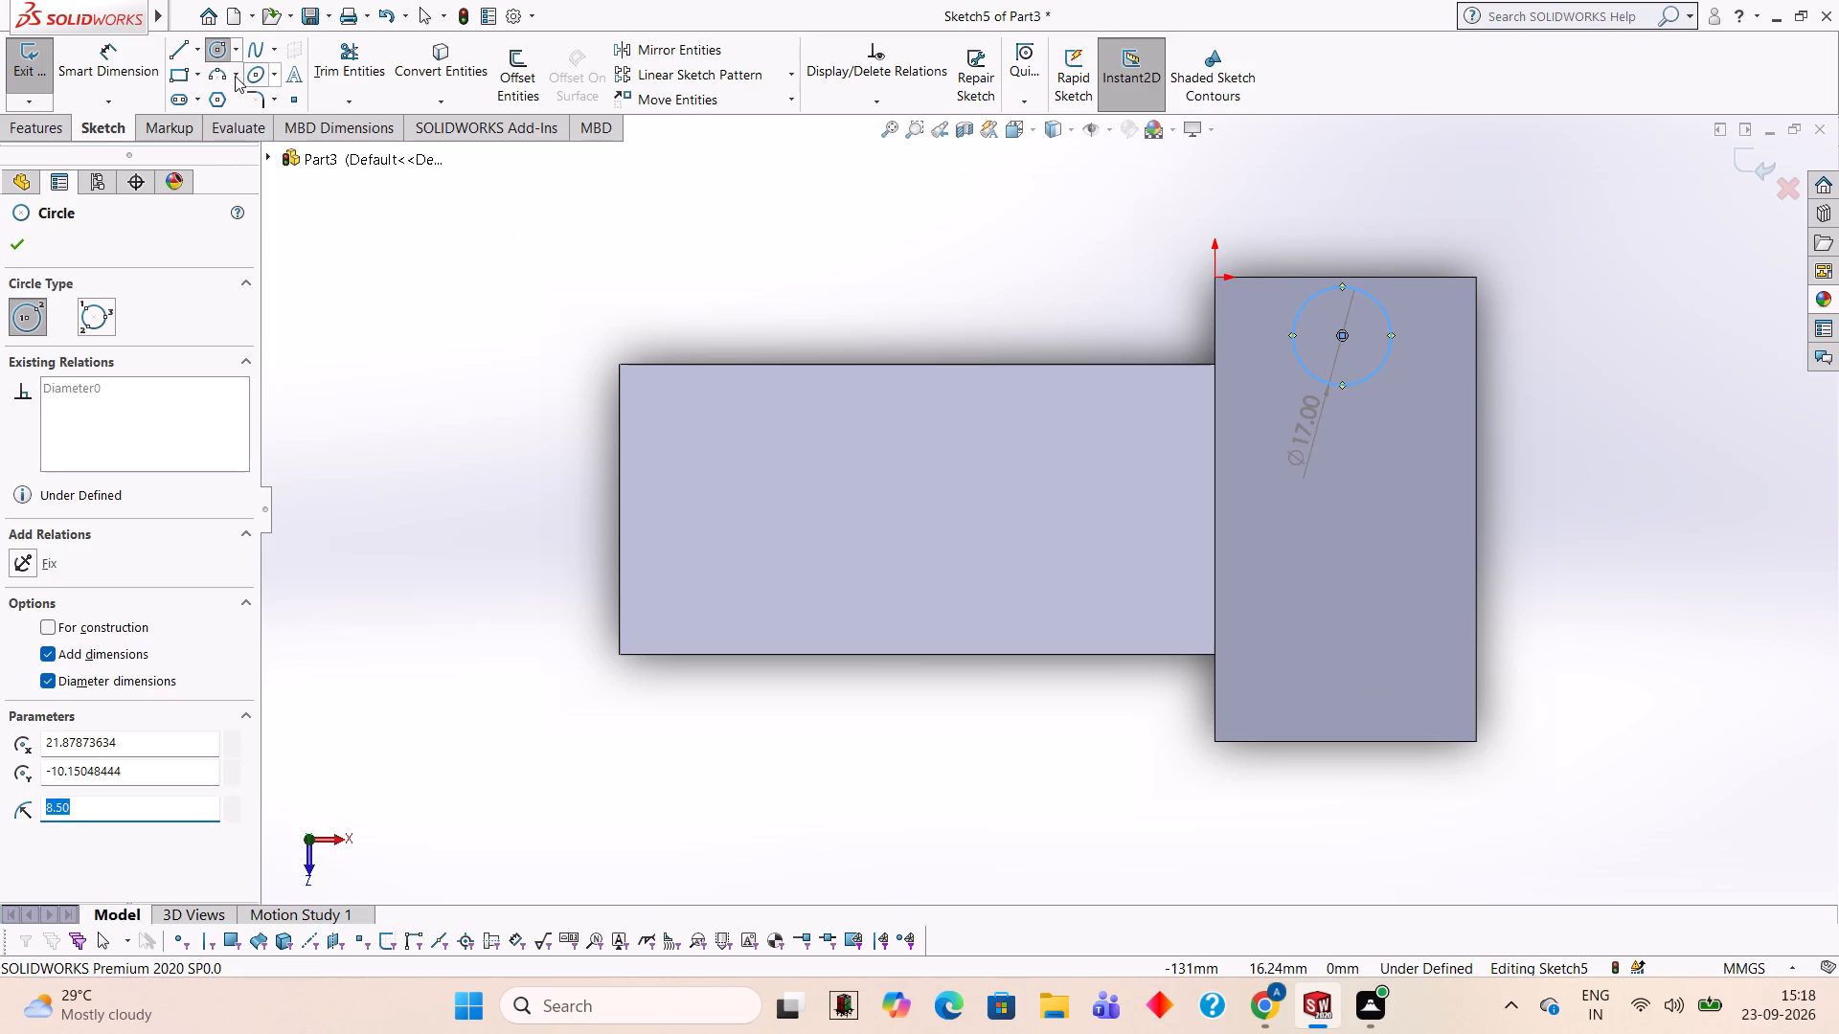
left_click(1341, 660)
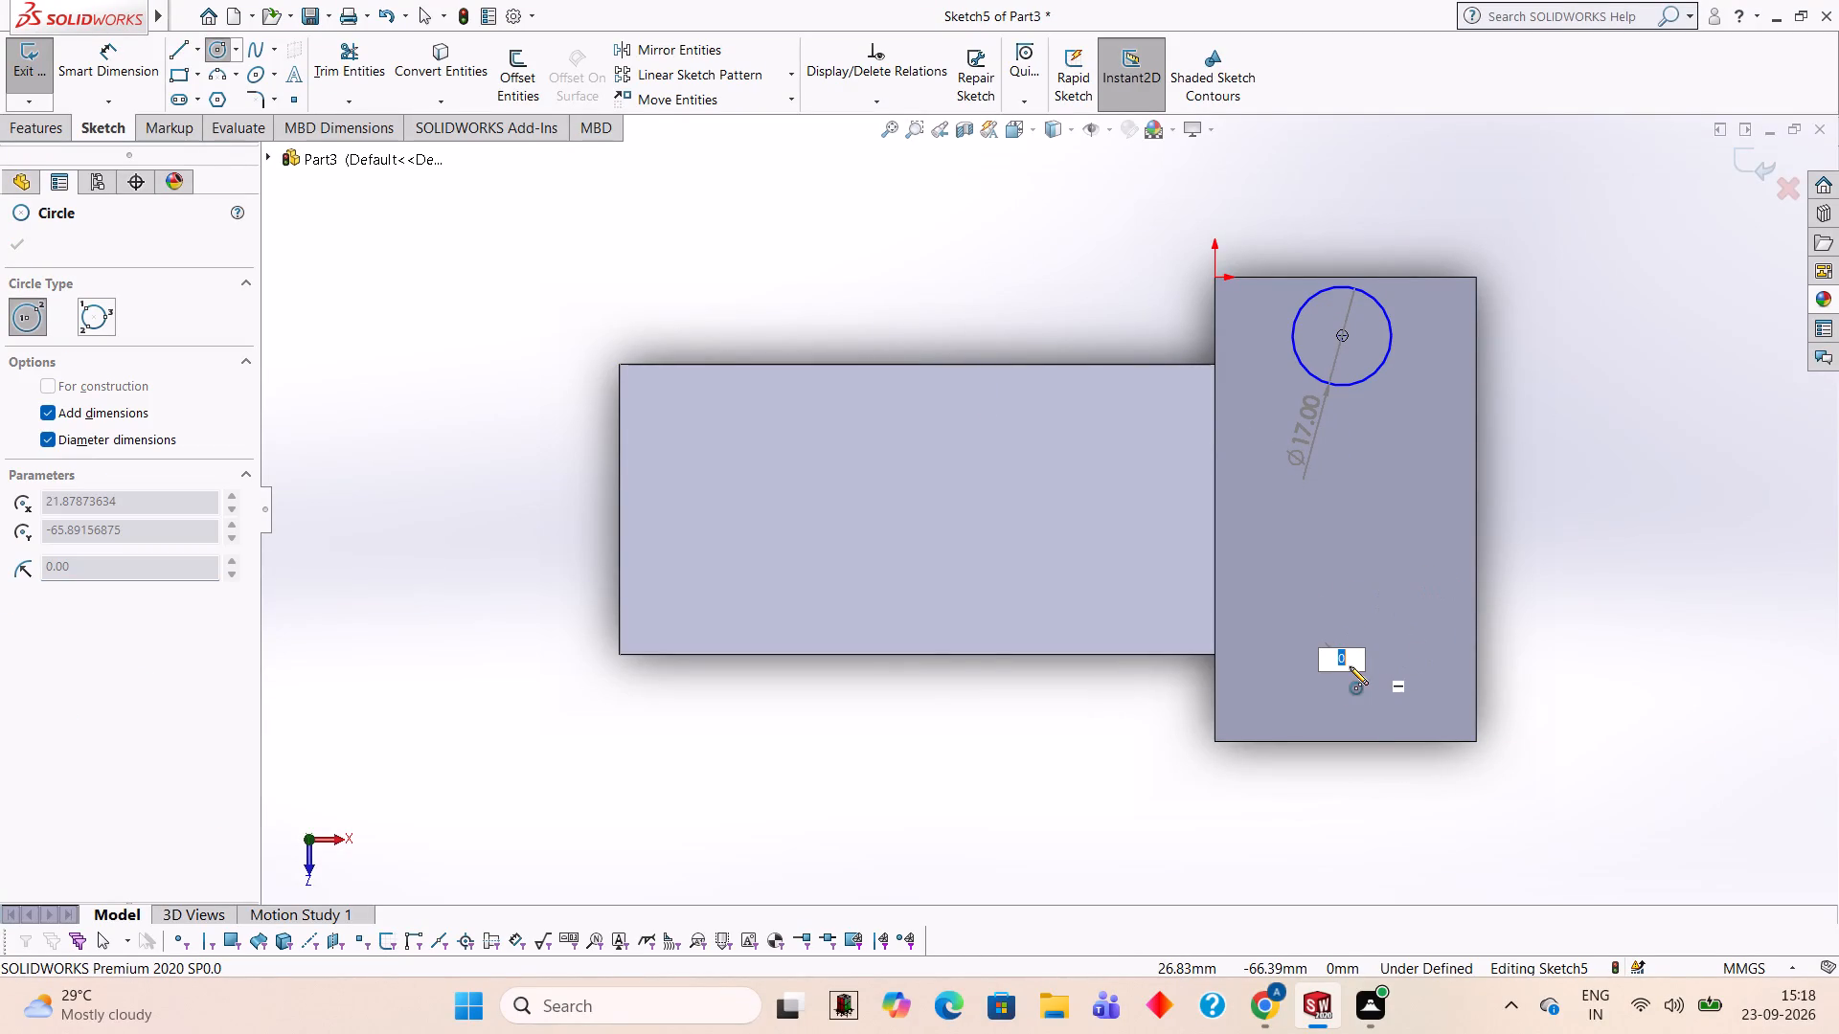
left_click(1338, 665)
left_click(1366, 633)
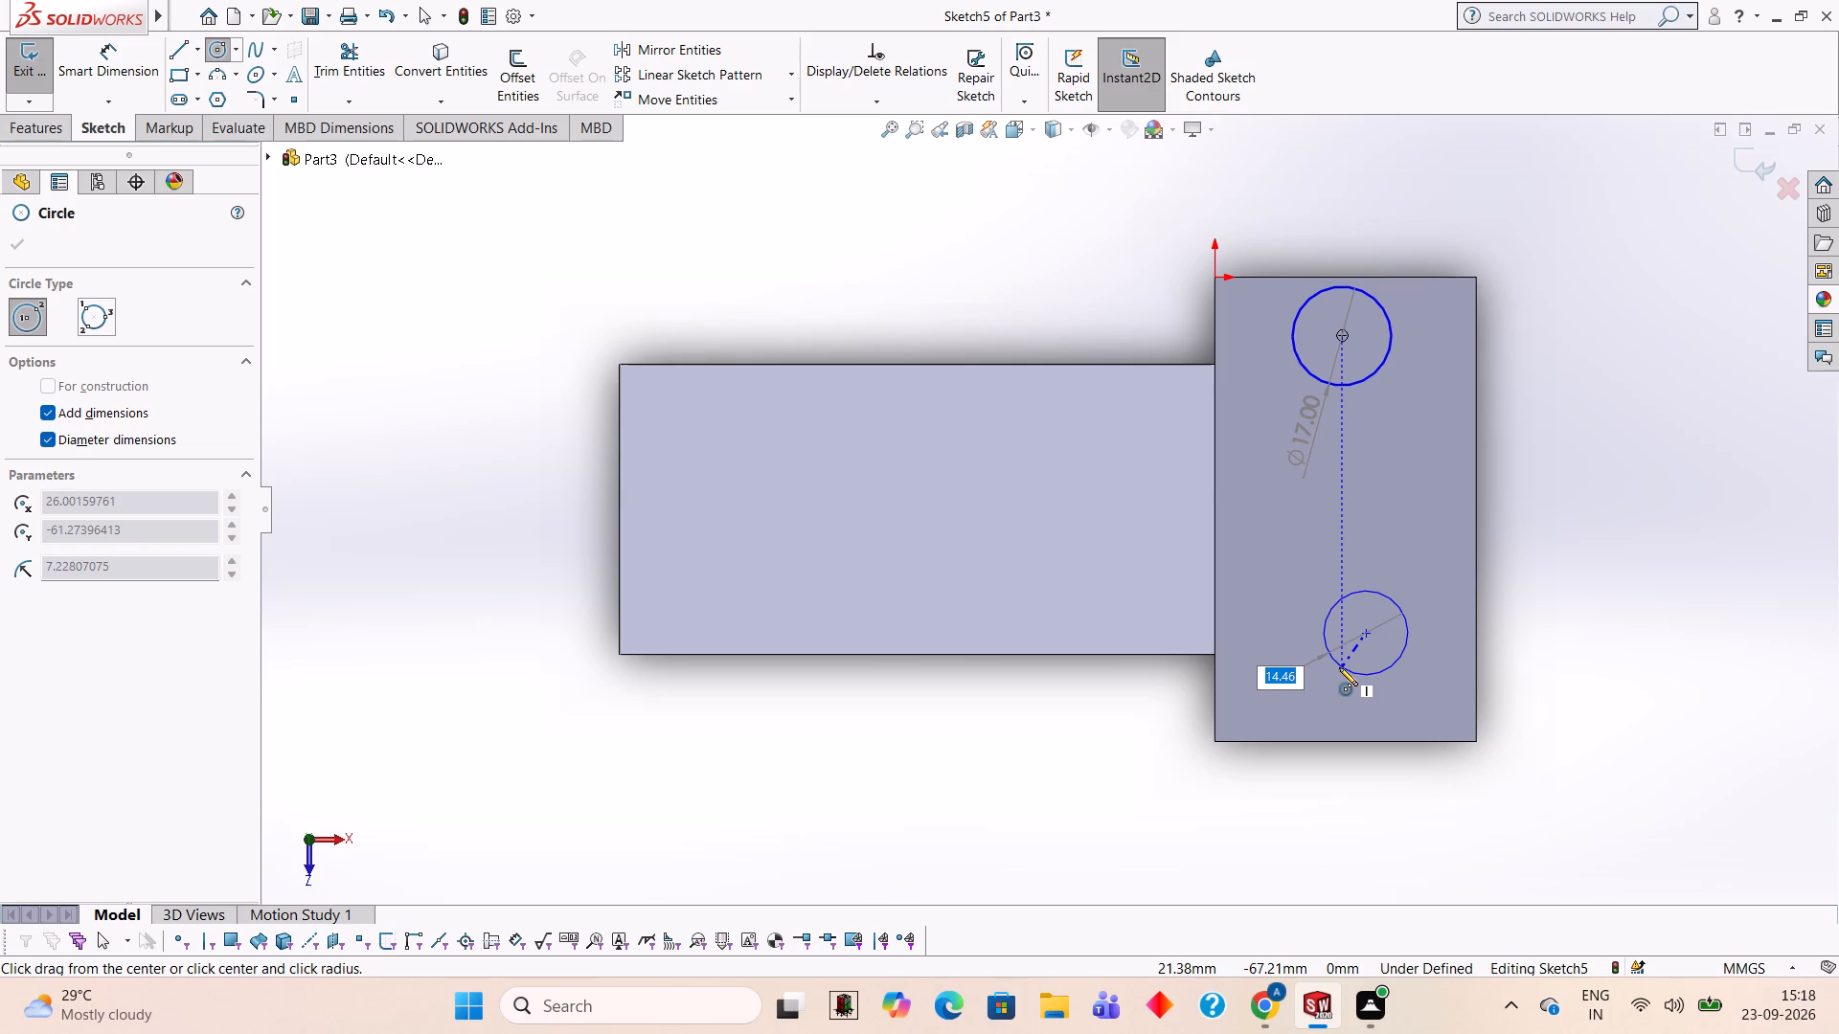
type("17")
key("Return")
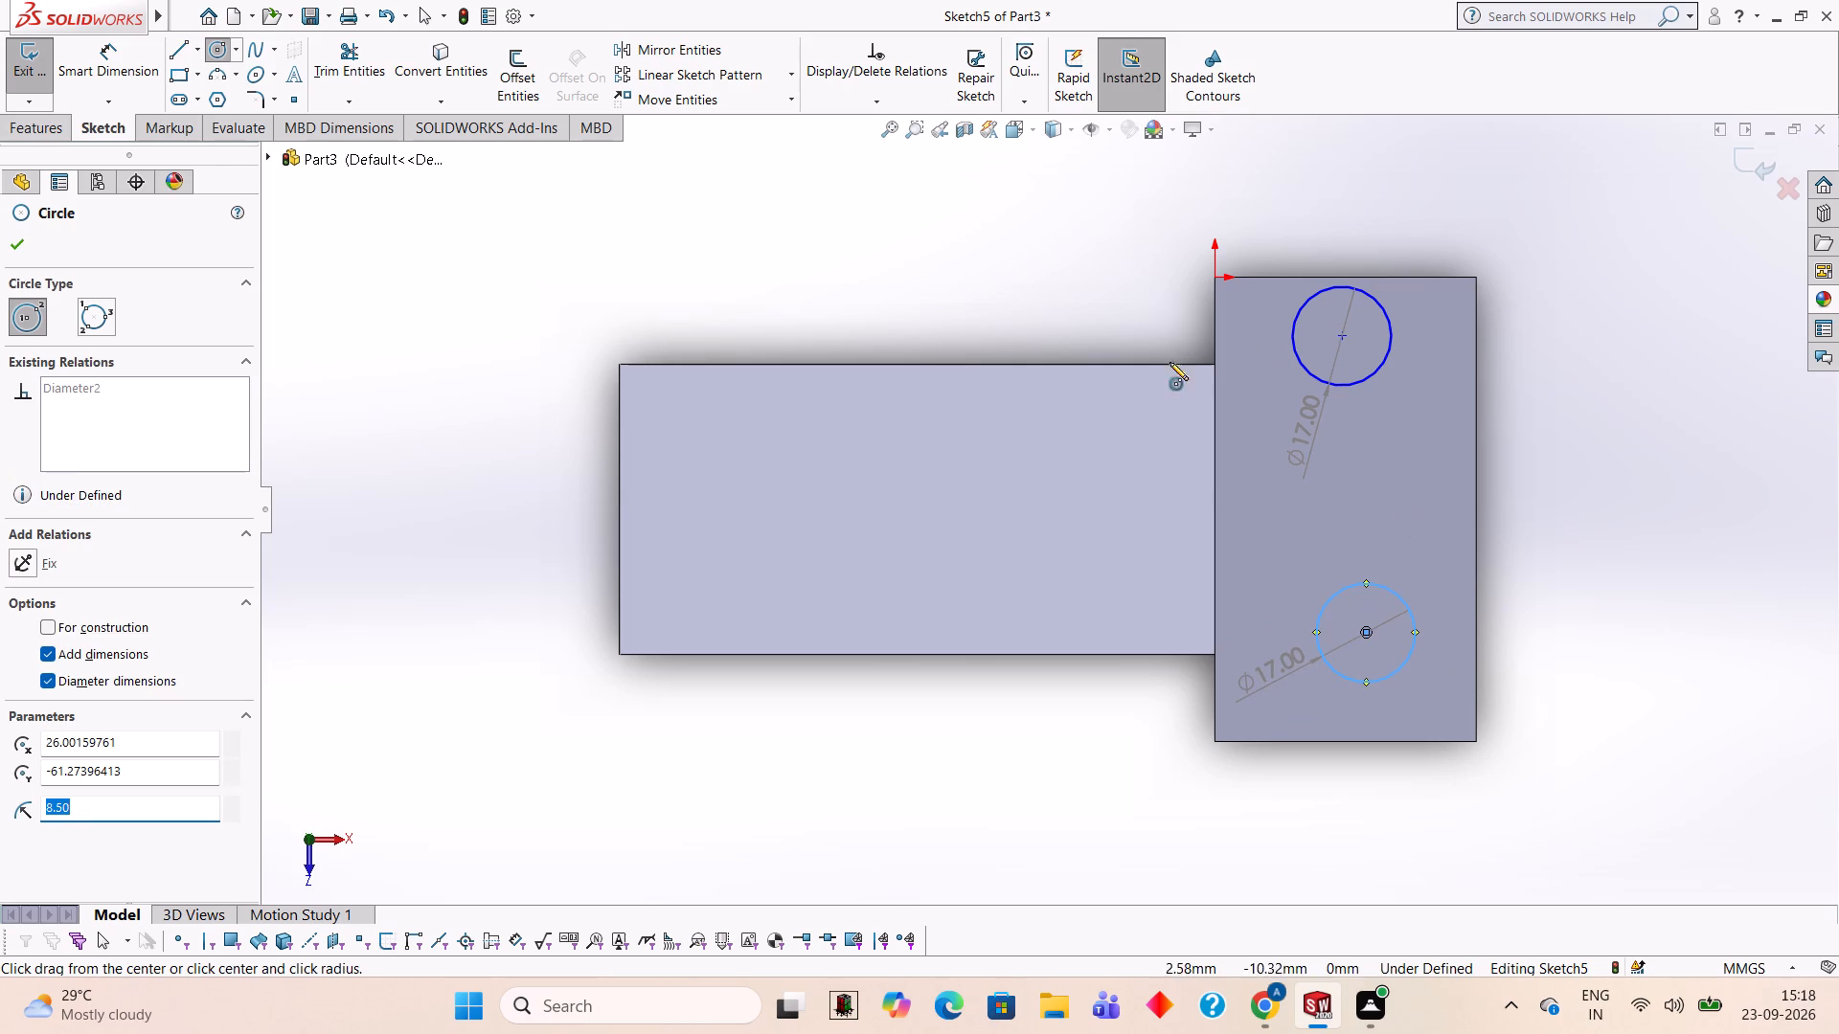
Dimension both circle centres 22.5 mm from the block's long edge opposite the arm.
left_click(132, 85)
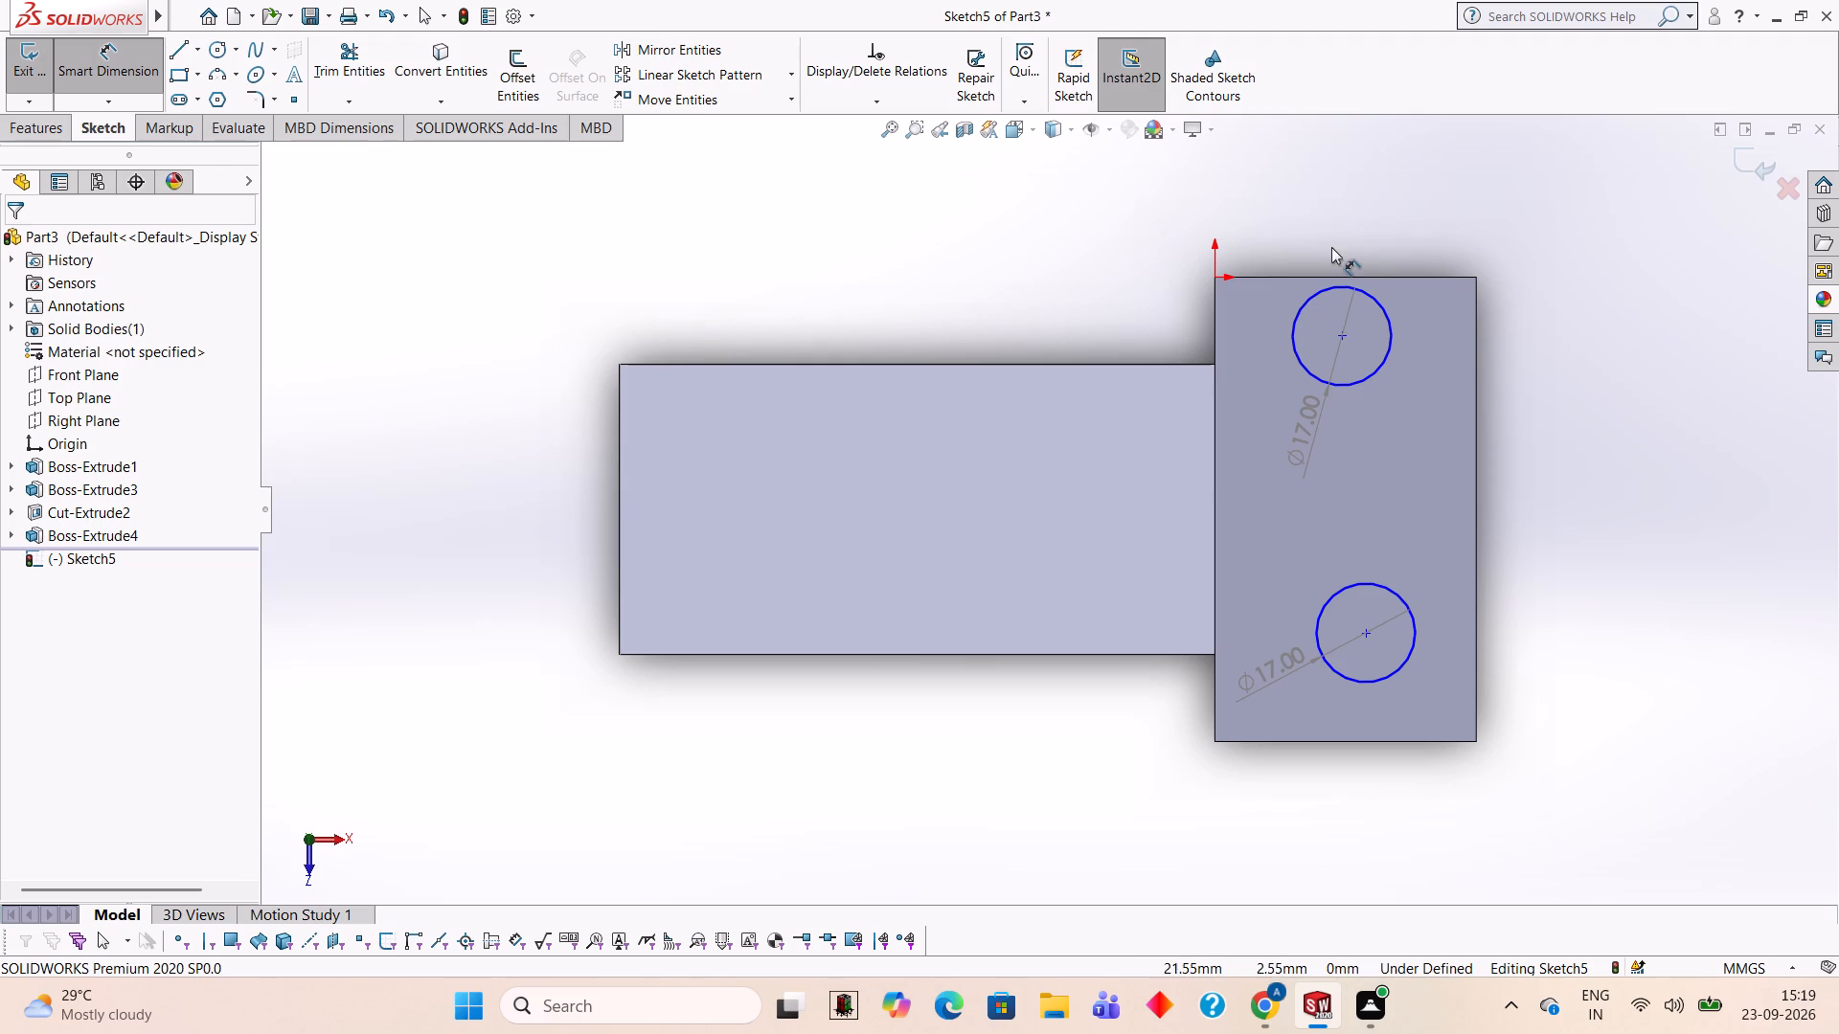
left_click(1344, 333)
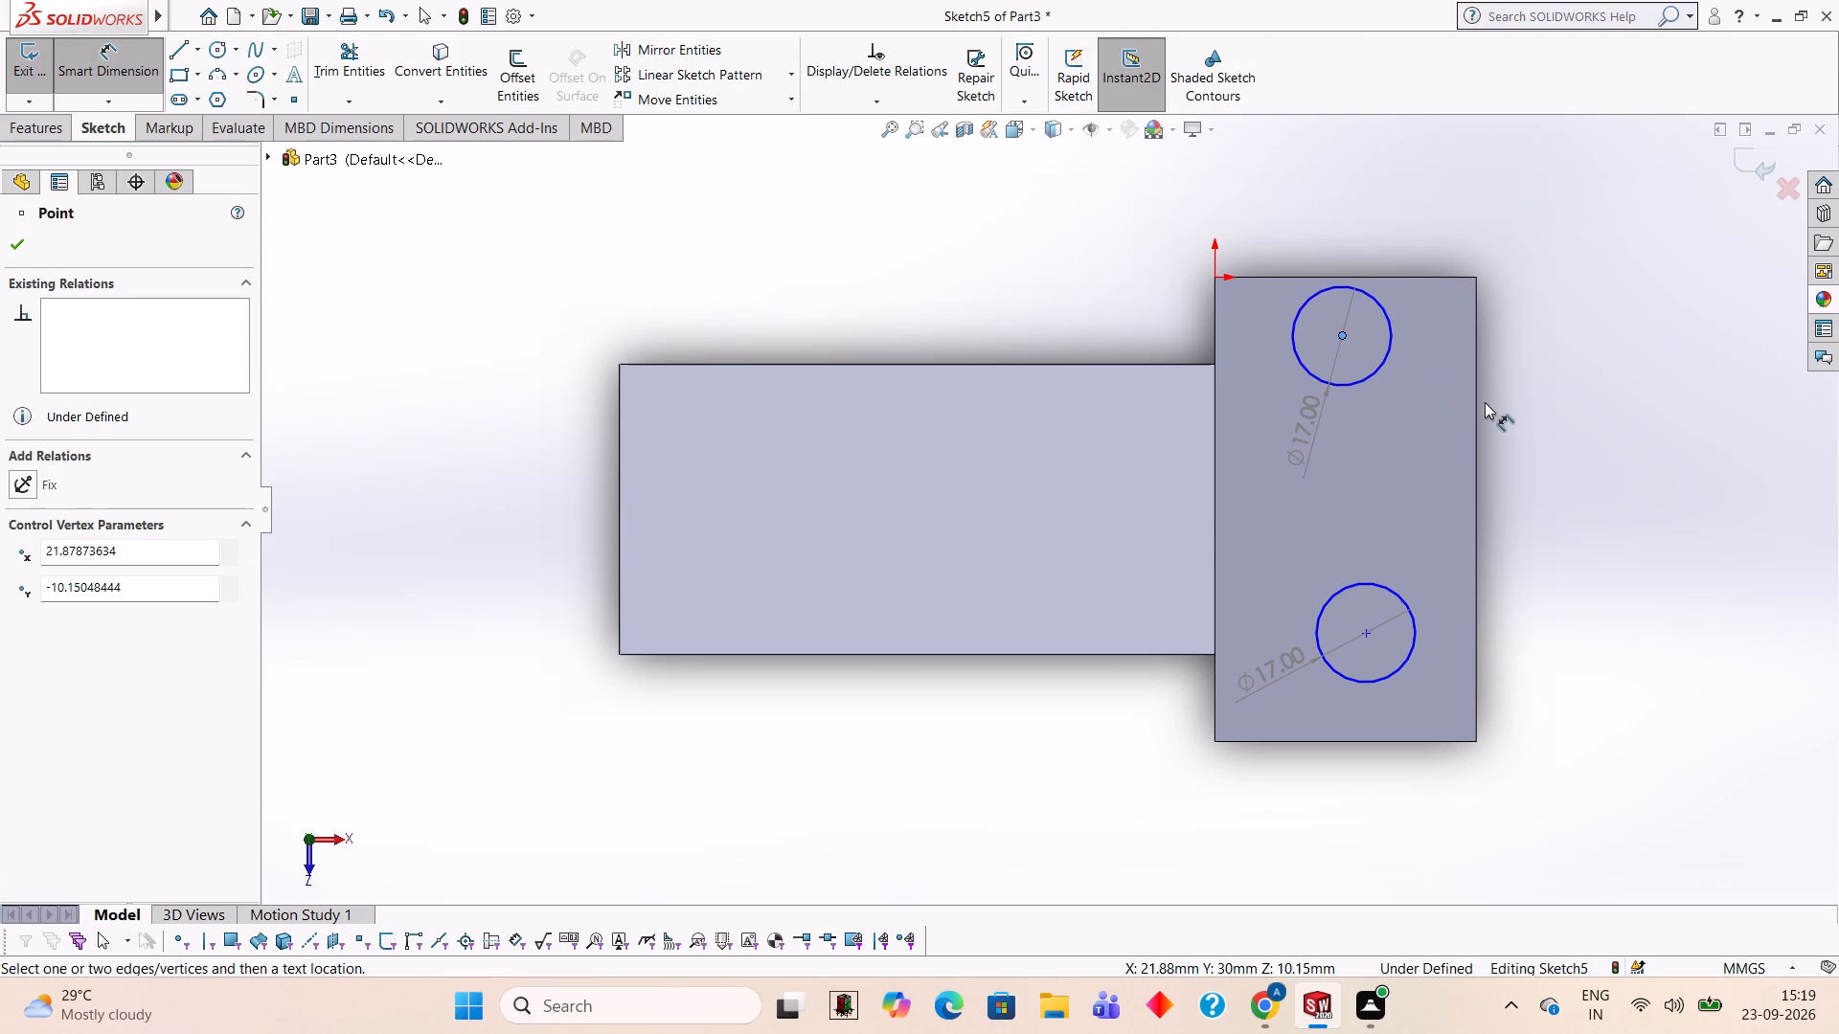
left_click(1475, 404)
left_click(1395, 200)
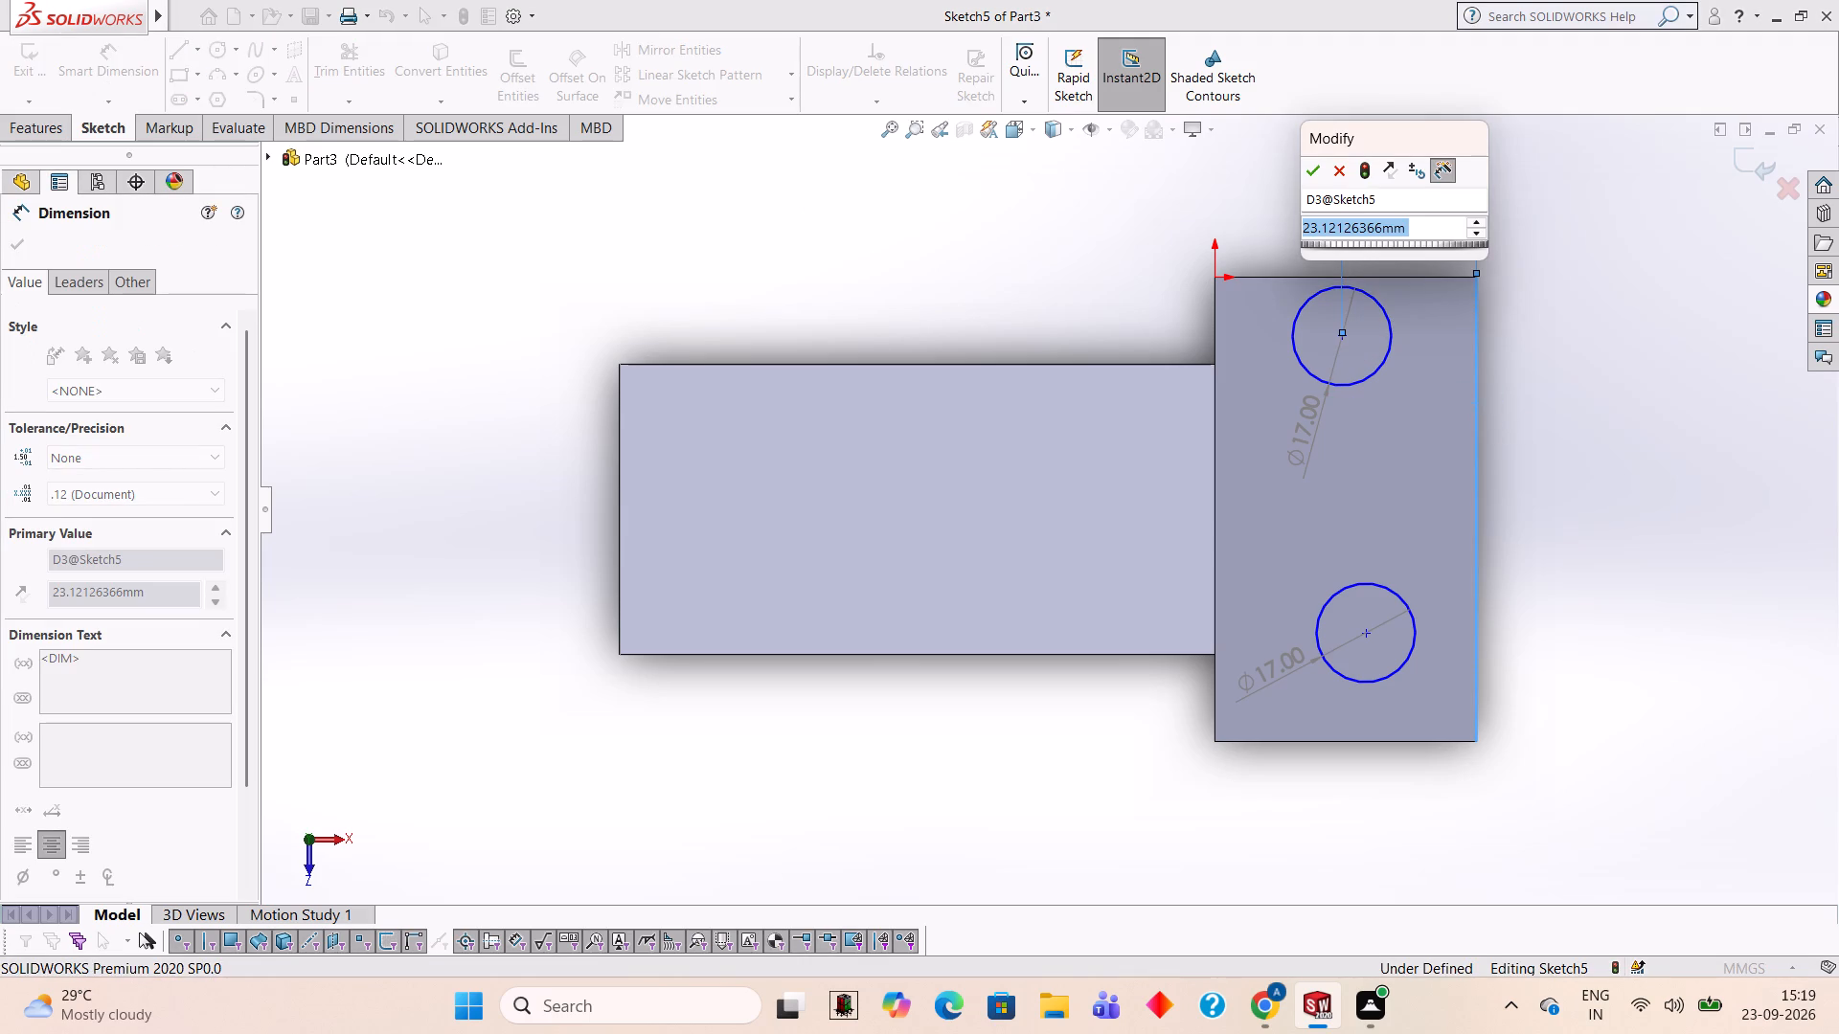
type("22.5")
key("Return")
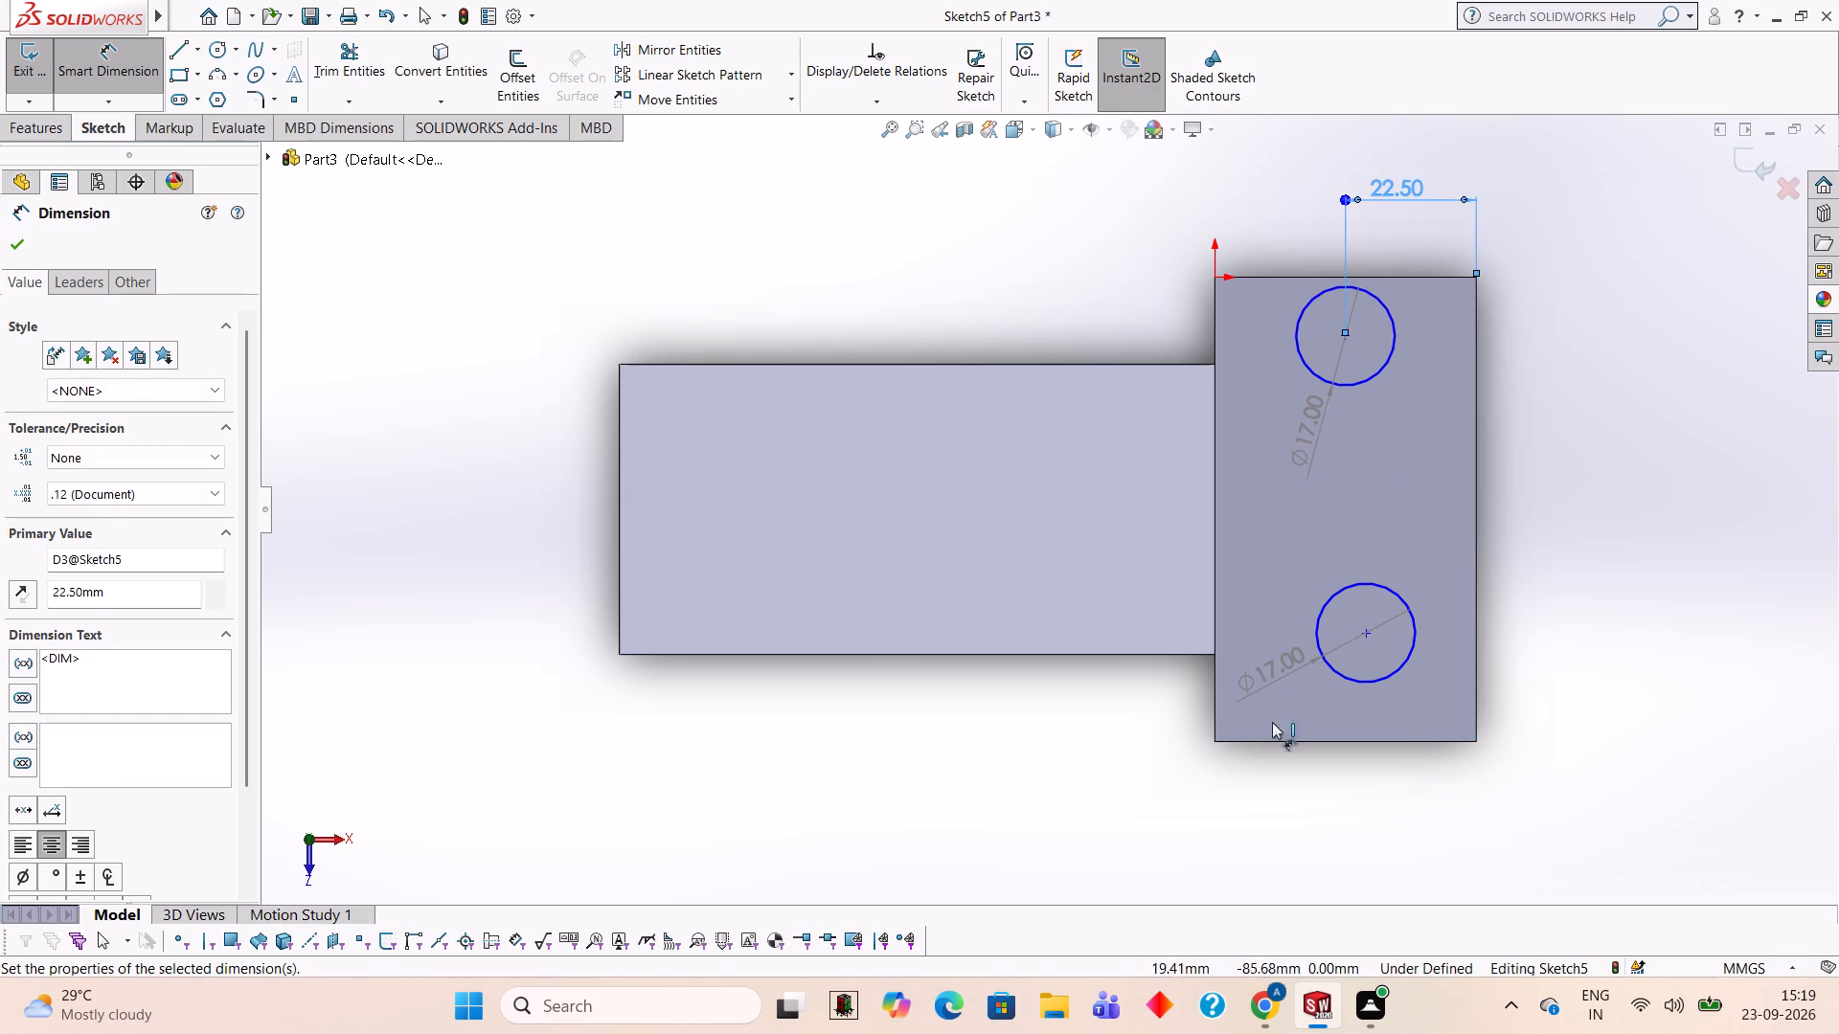
left_click(1367, 628)
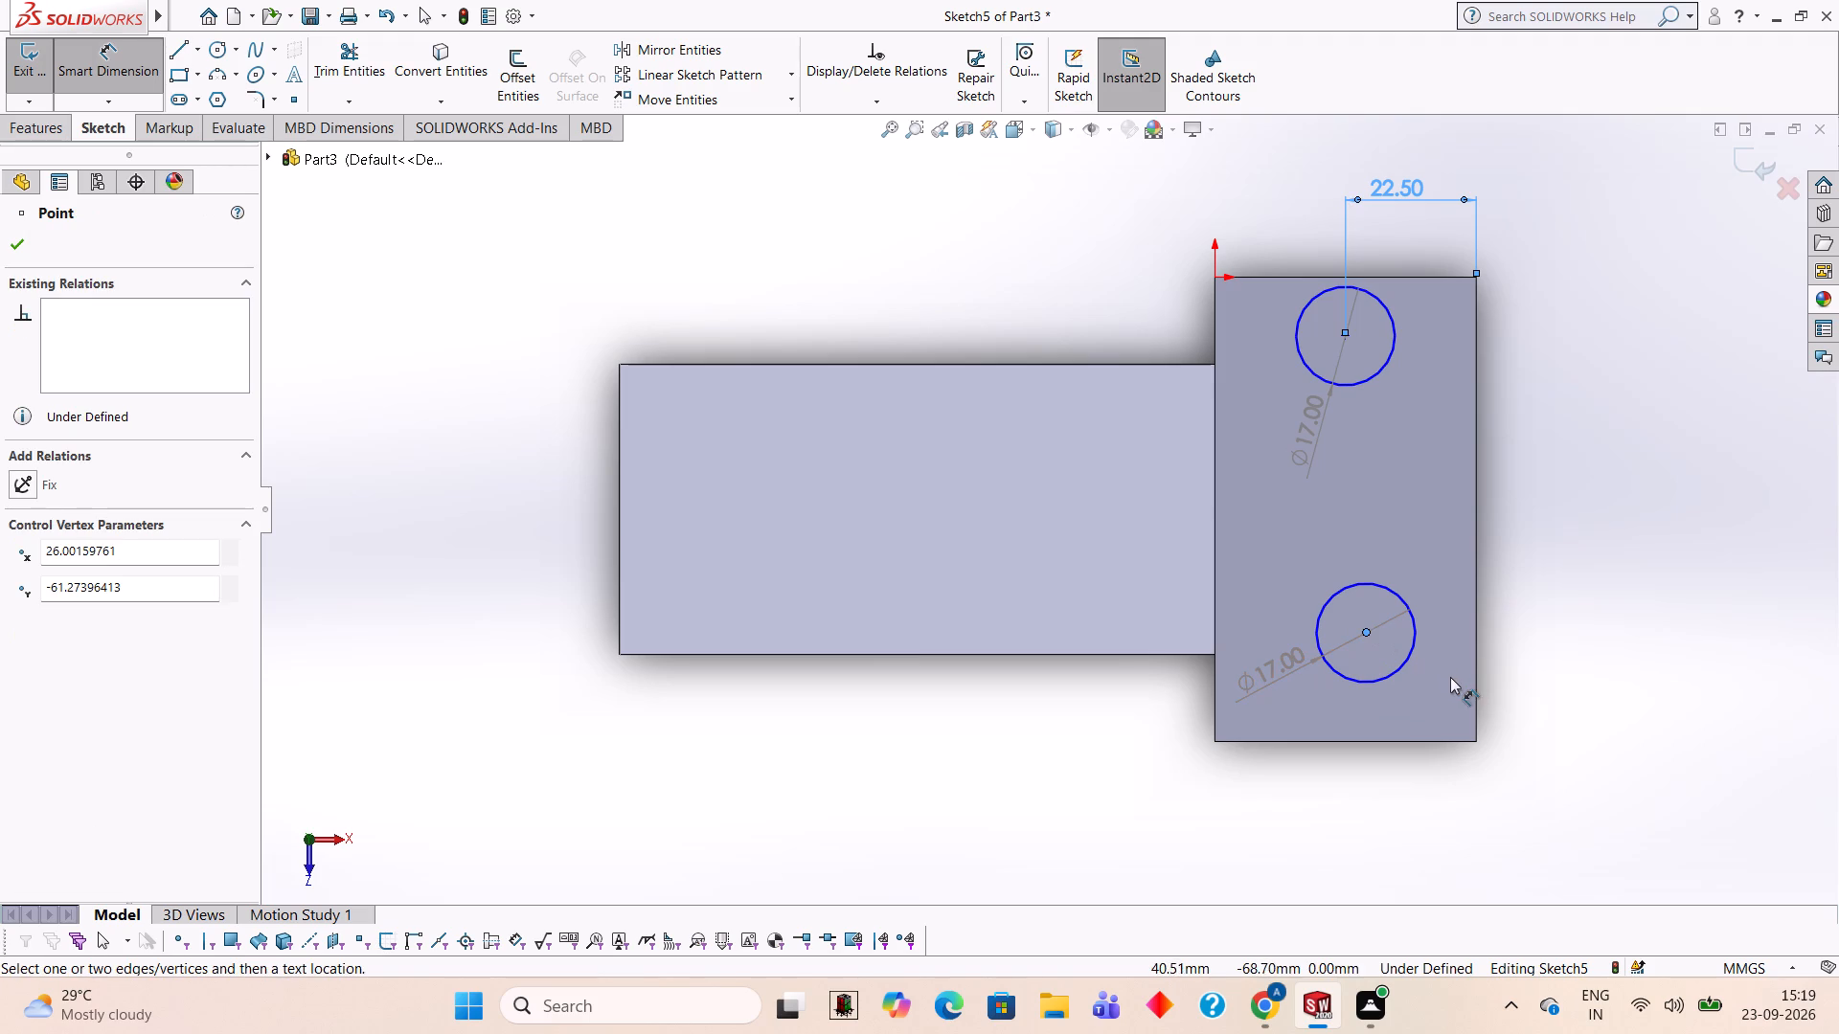
left_click(1476, 694)
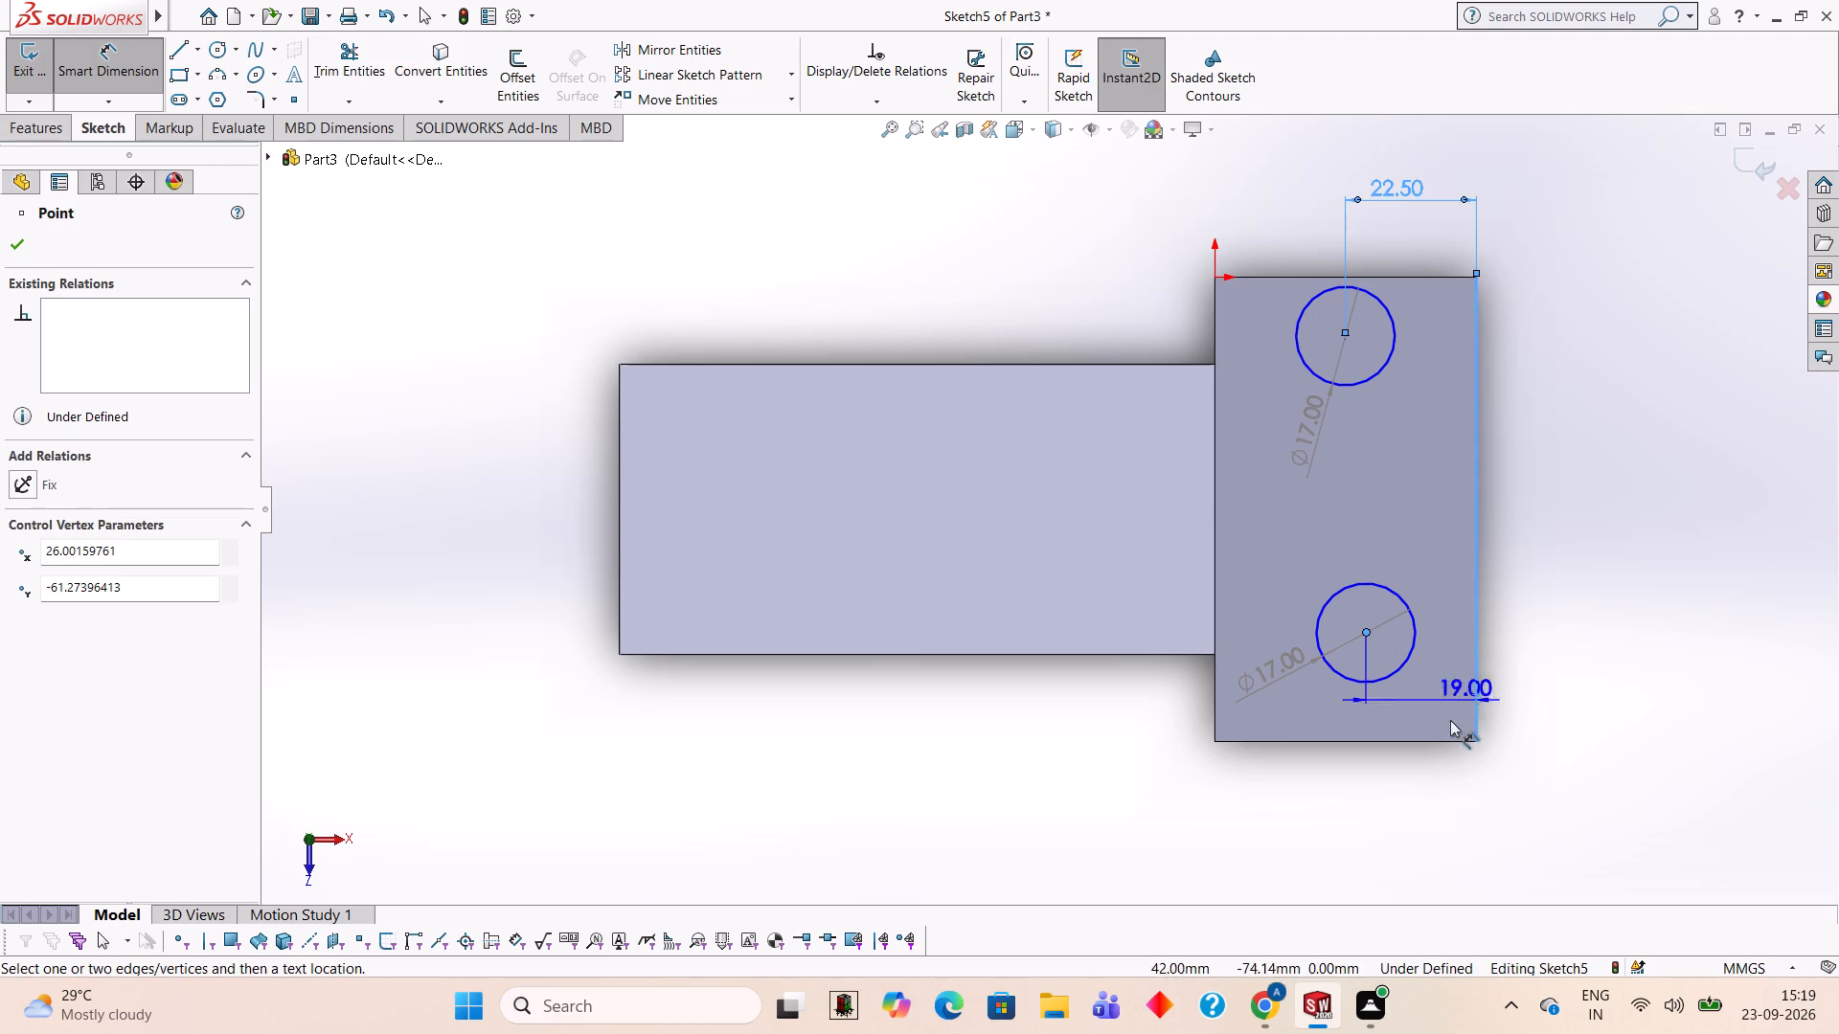
left_click(1384, 804)
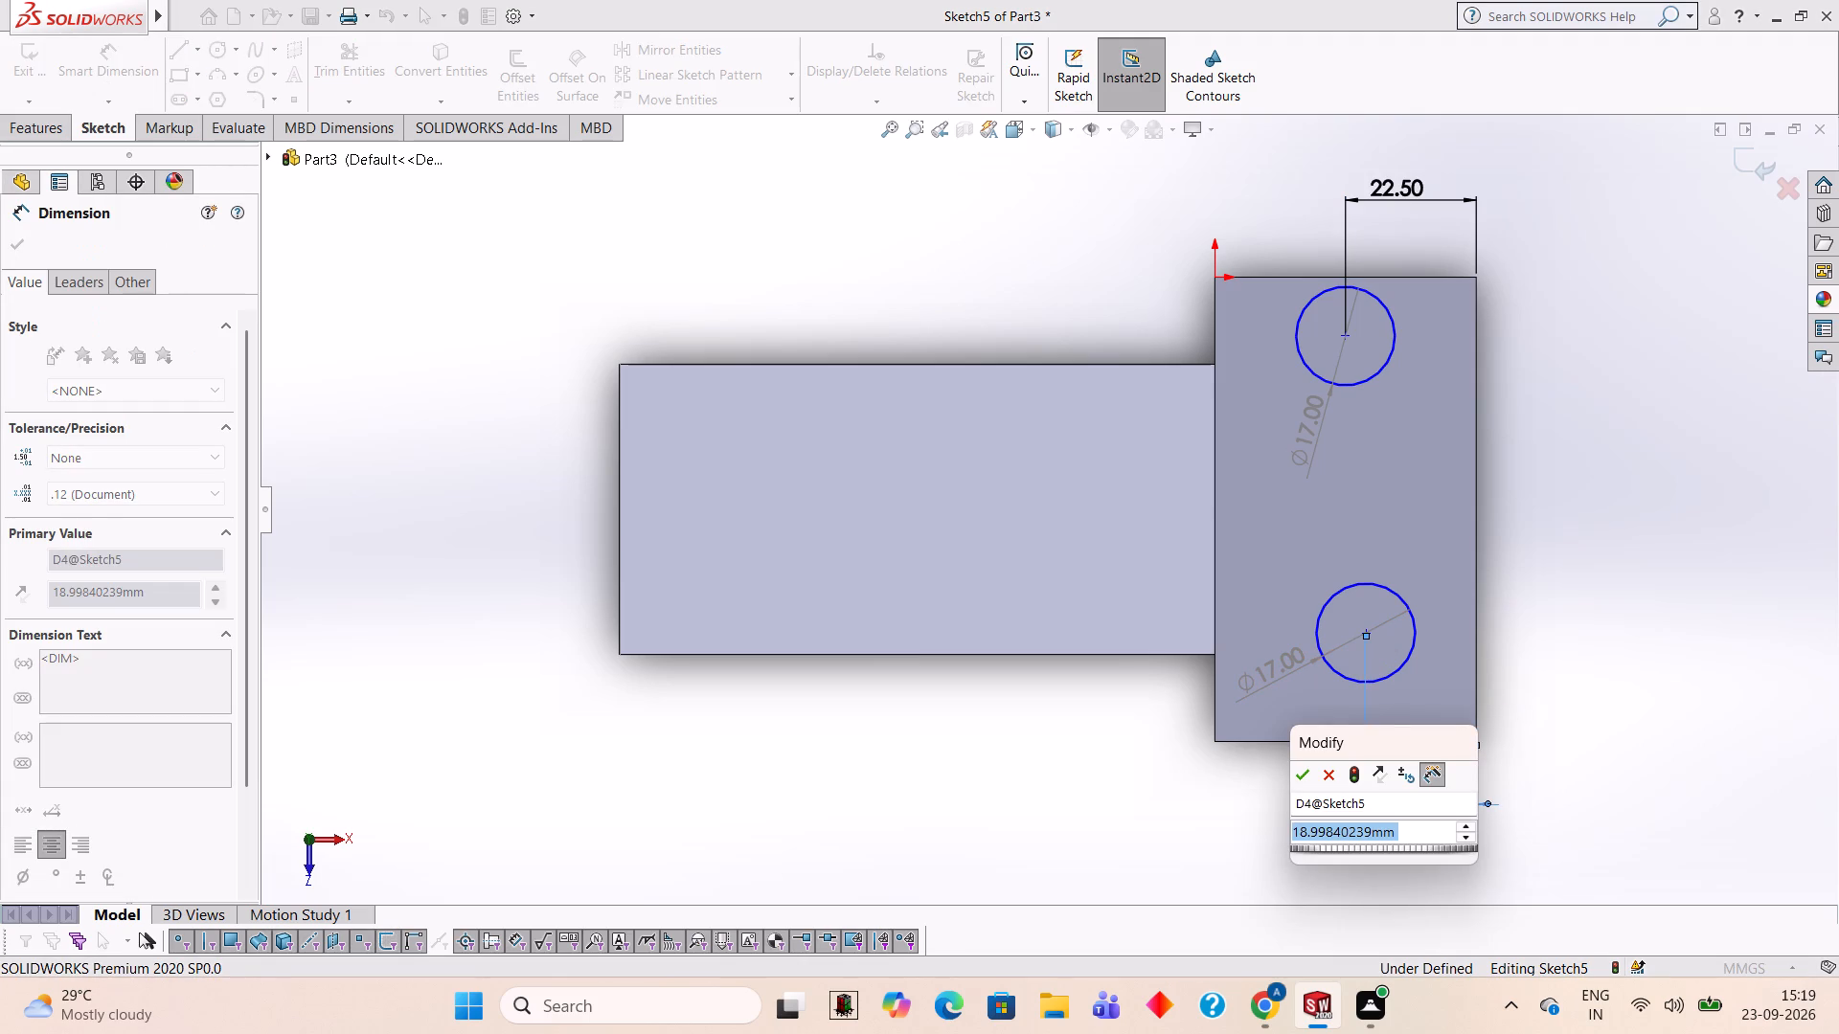
type("22.5")
key("Return")
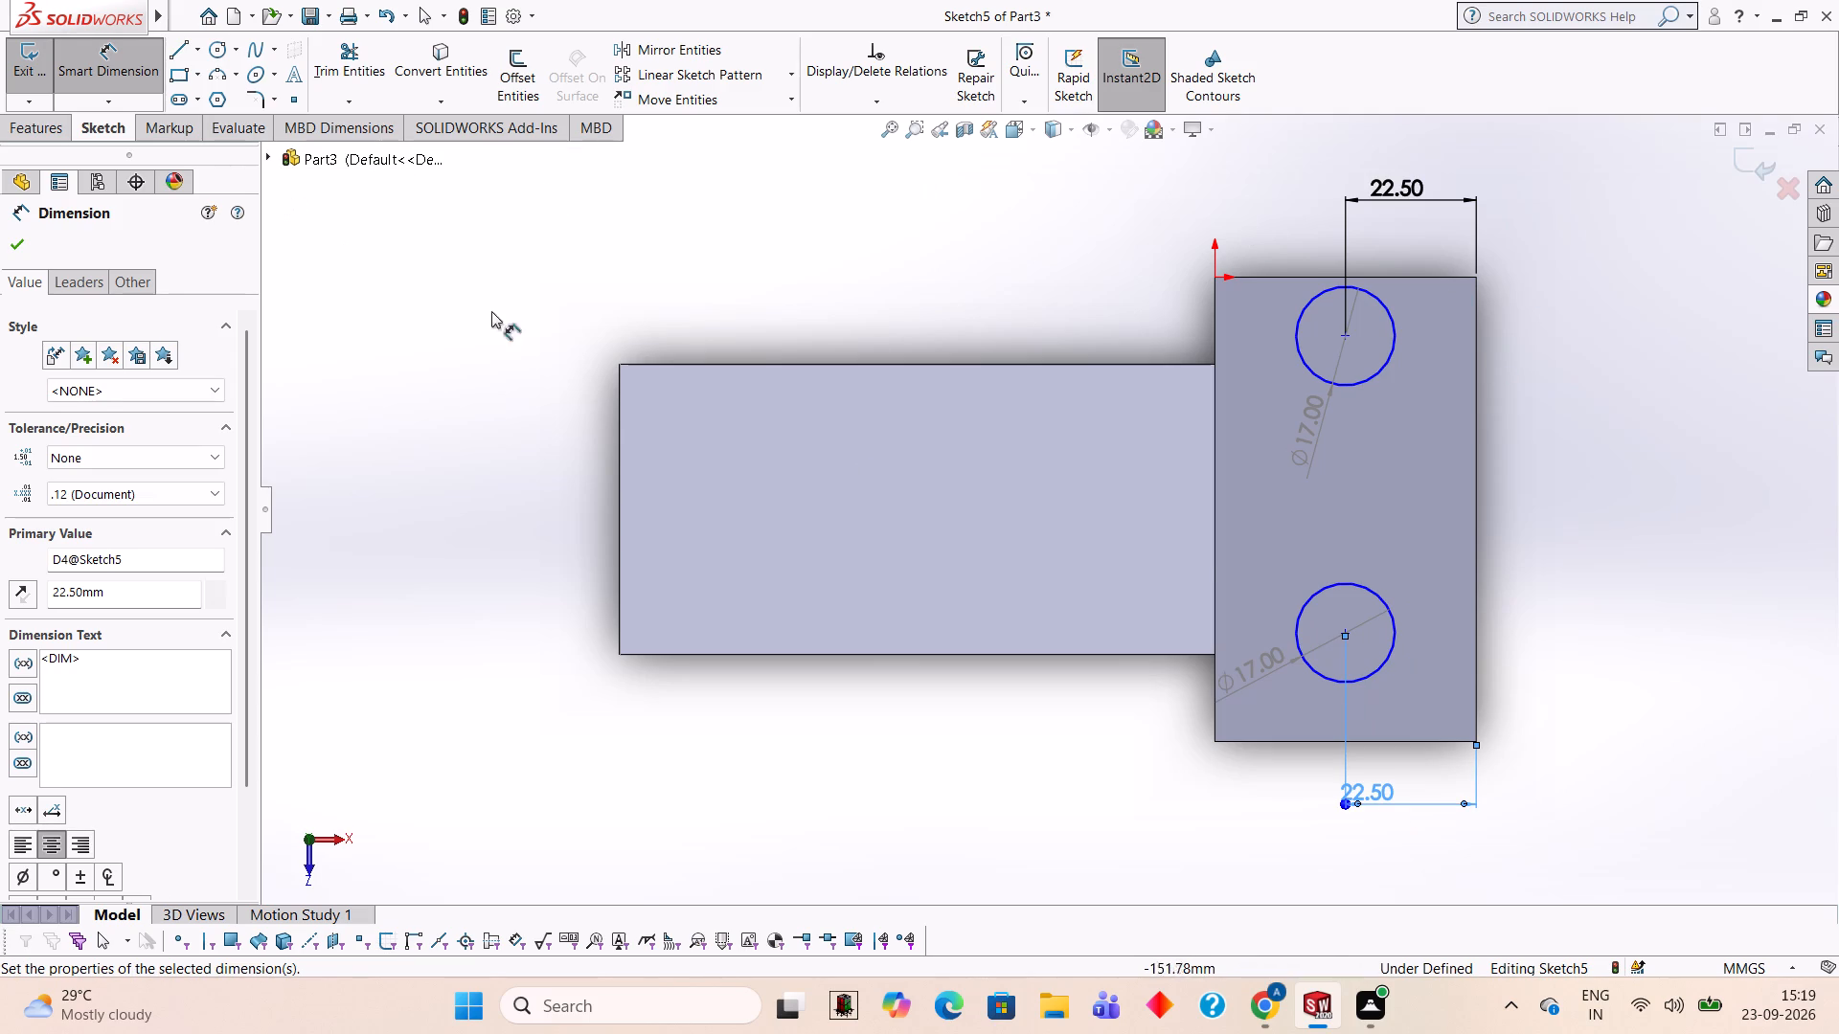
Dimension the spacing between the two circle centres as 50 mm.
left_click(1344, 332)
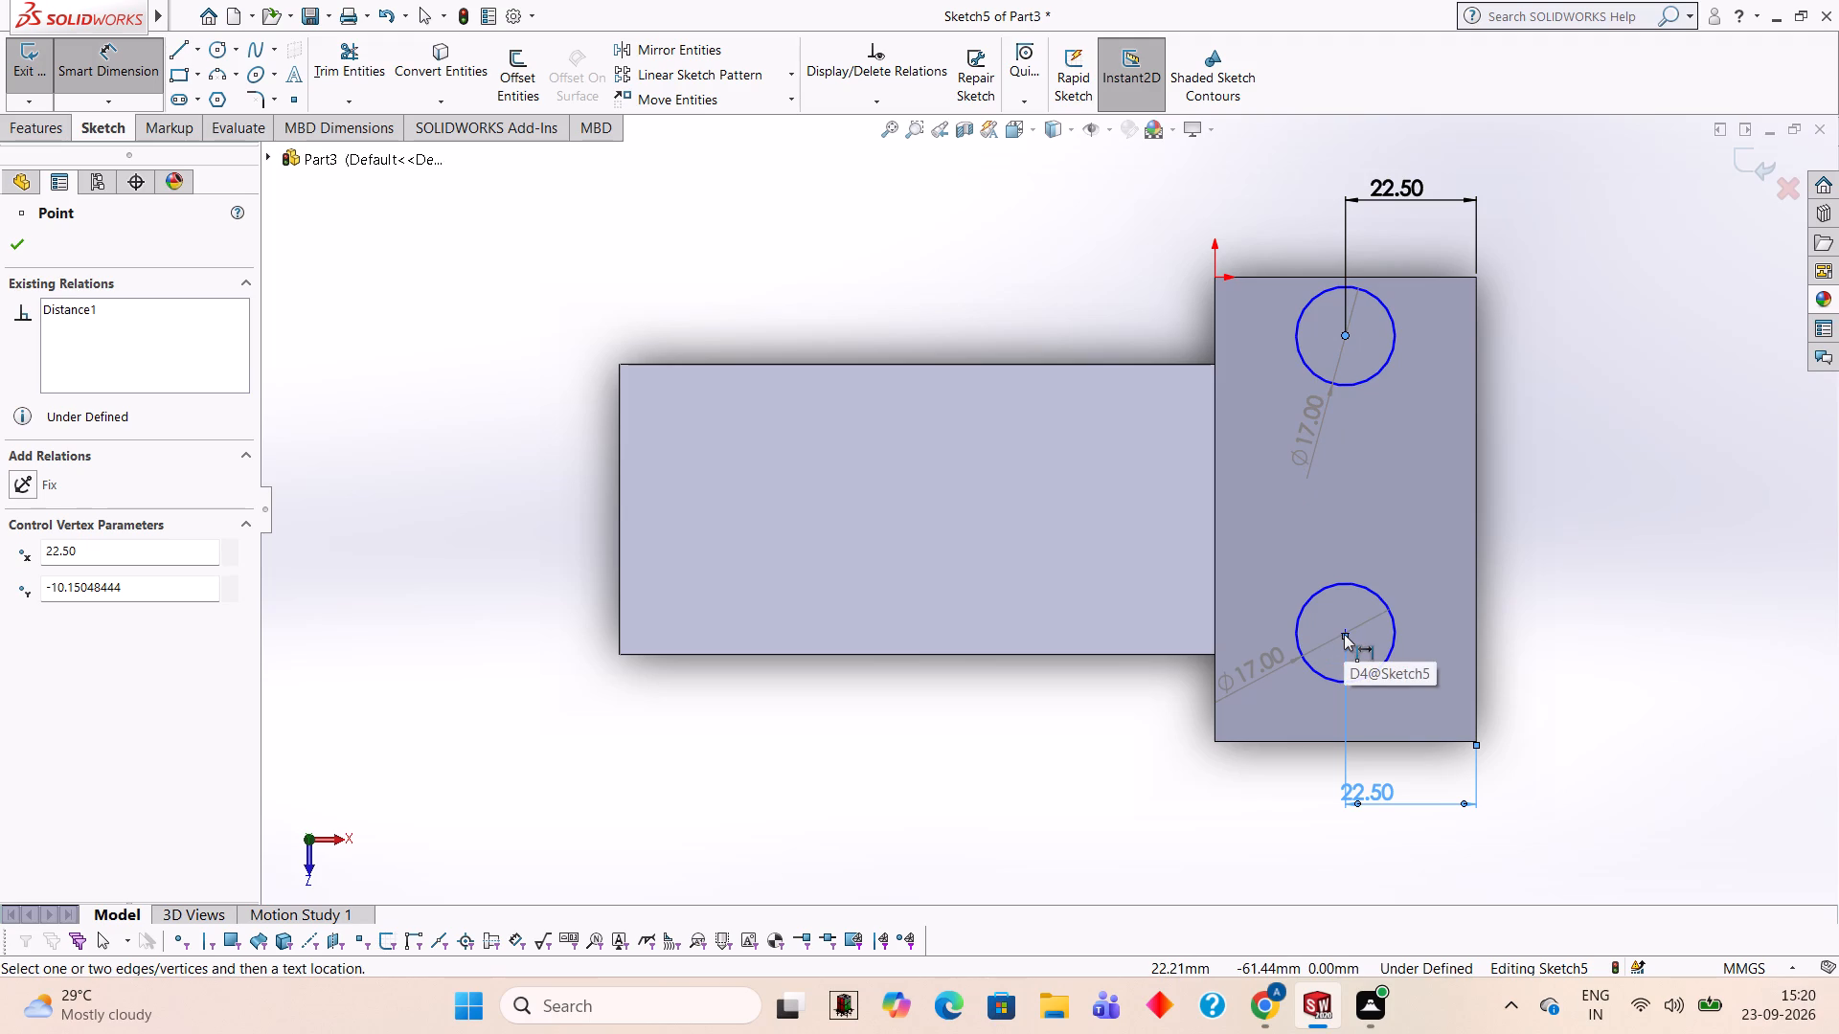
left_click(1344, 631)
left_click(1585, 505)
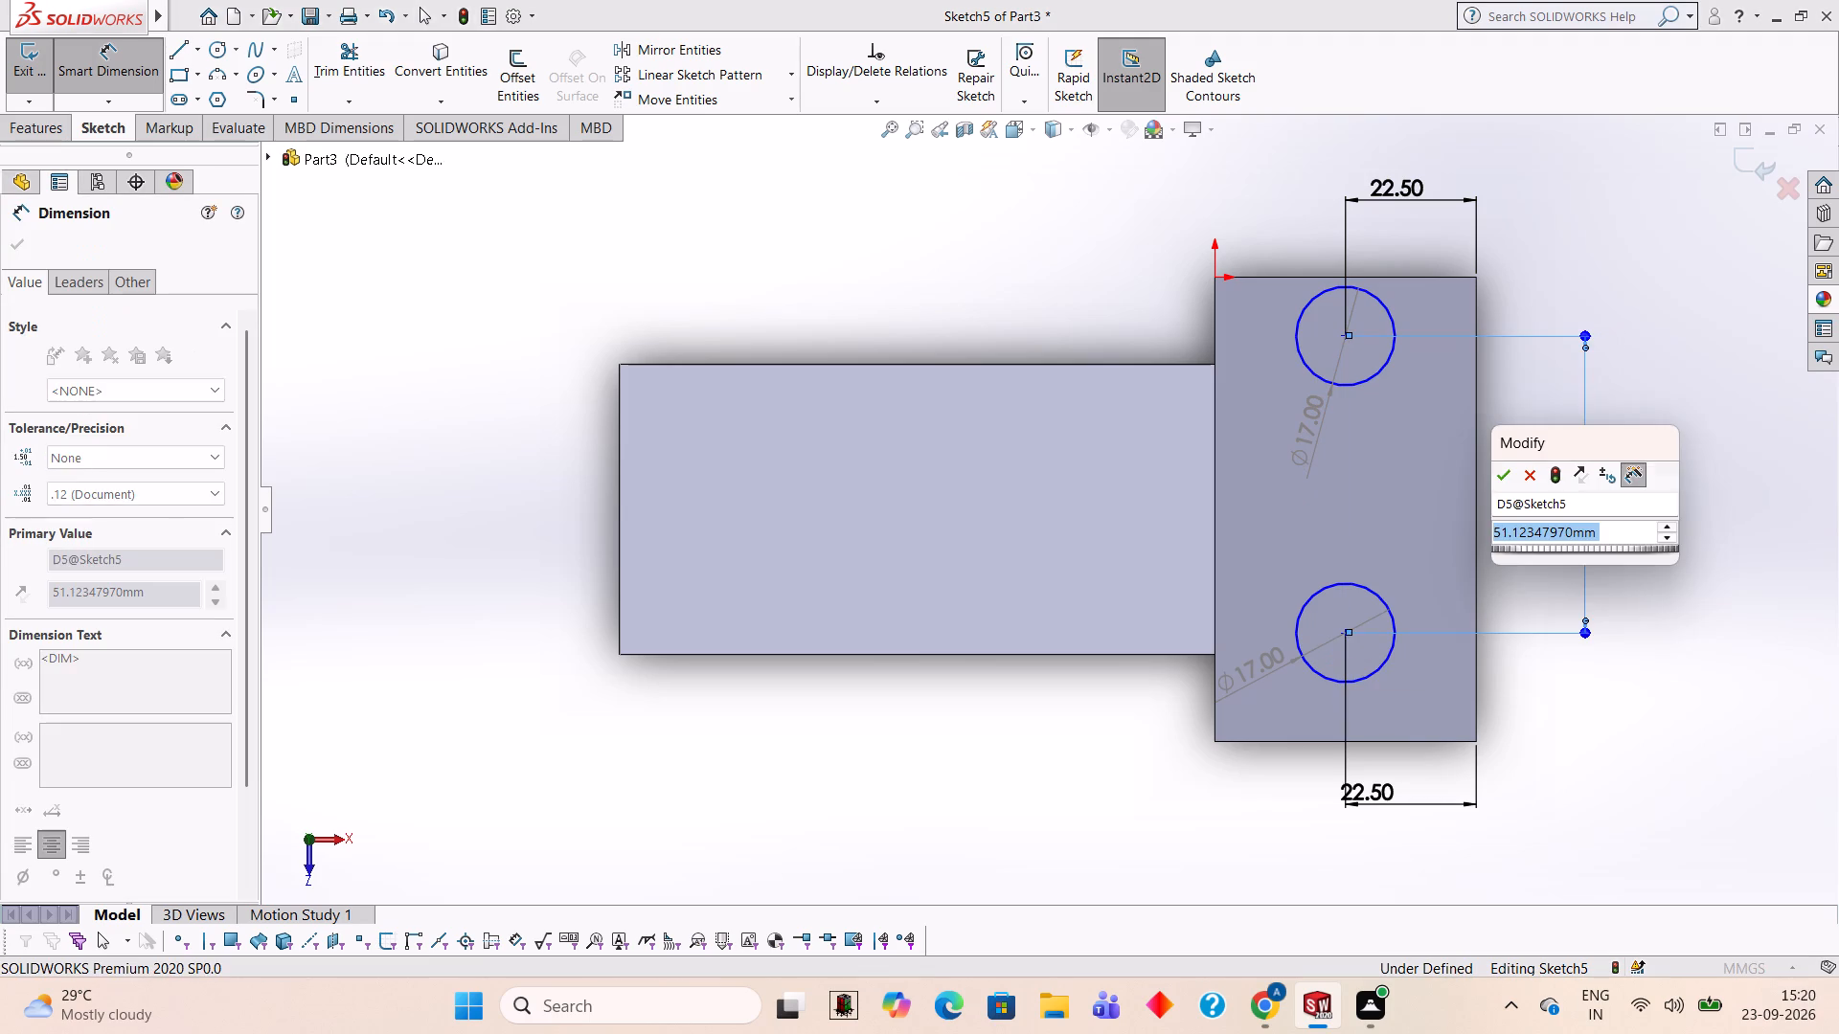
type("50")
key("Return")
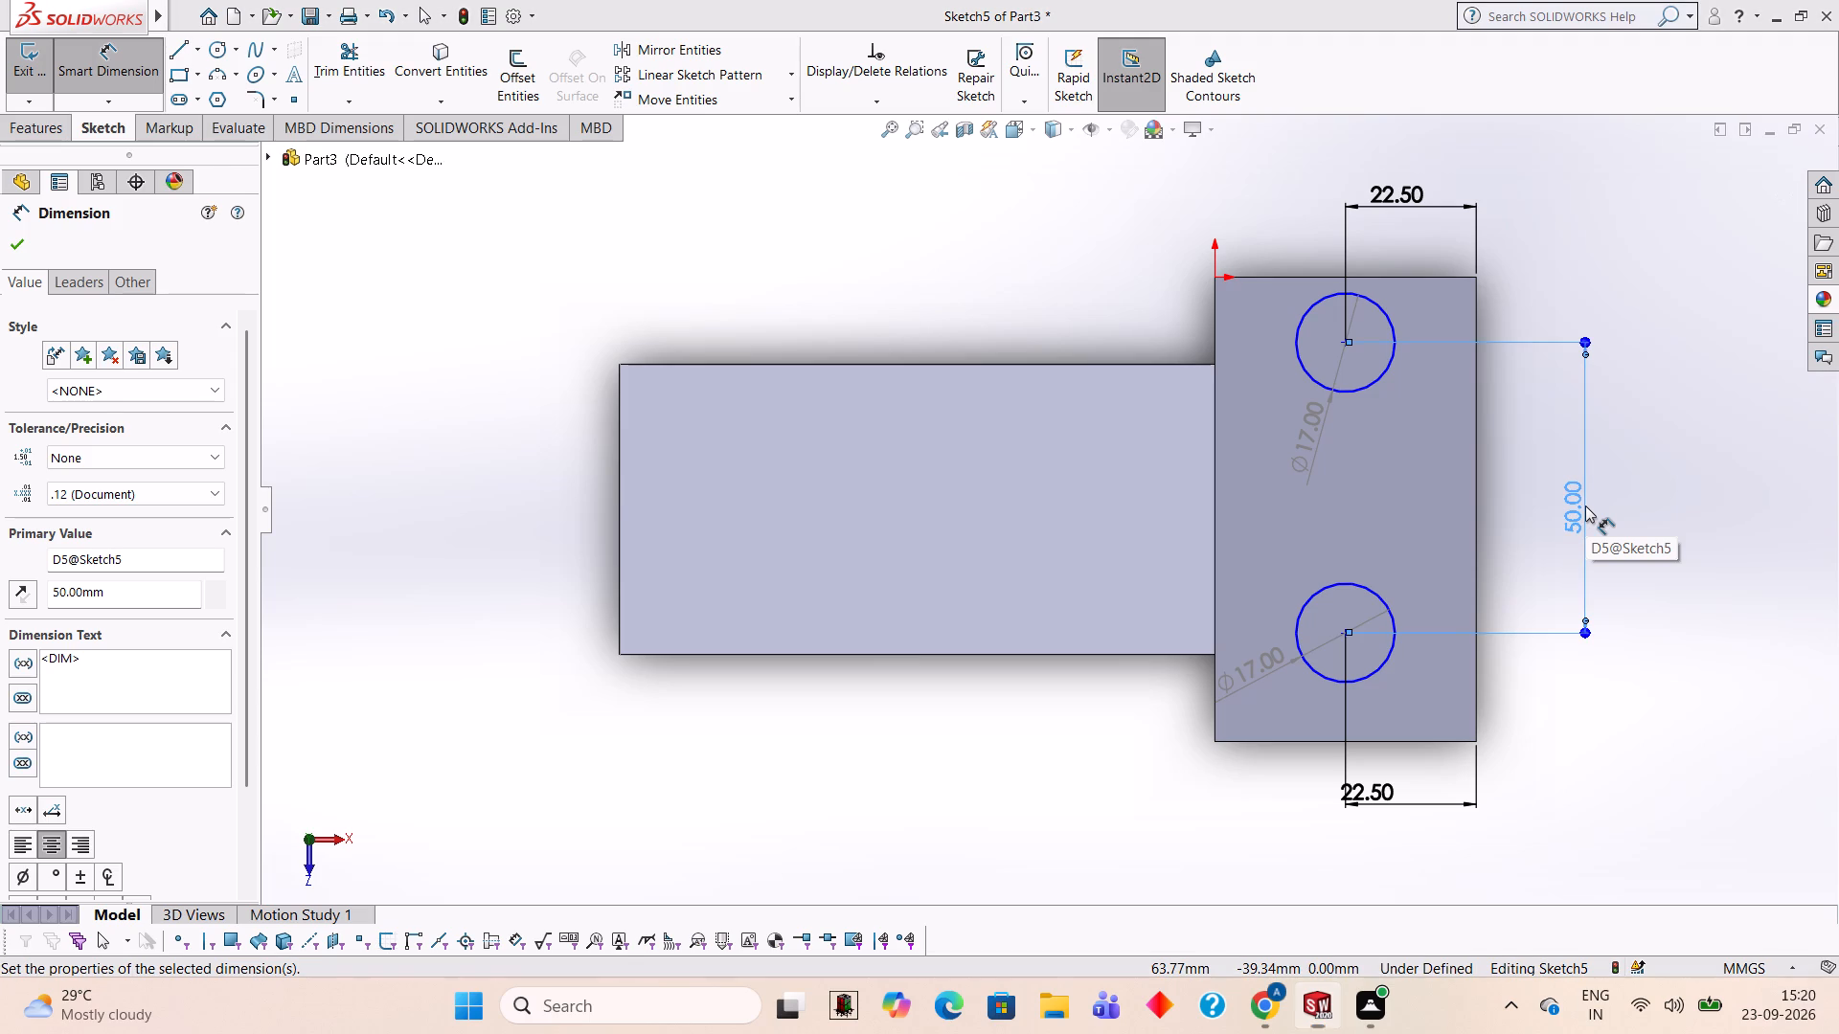
Calculate 80-50 in the Calculator app and close it again.
type("80-50")
key("Return")
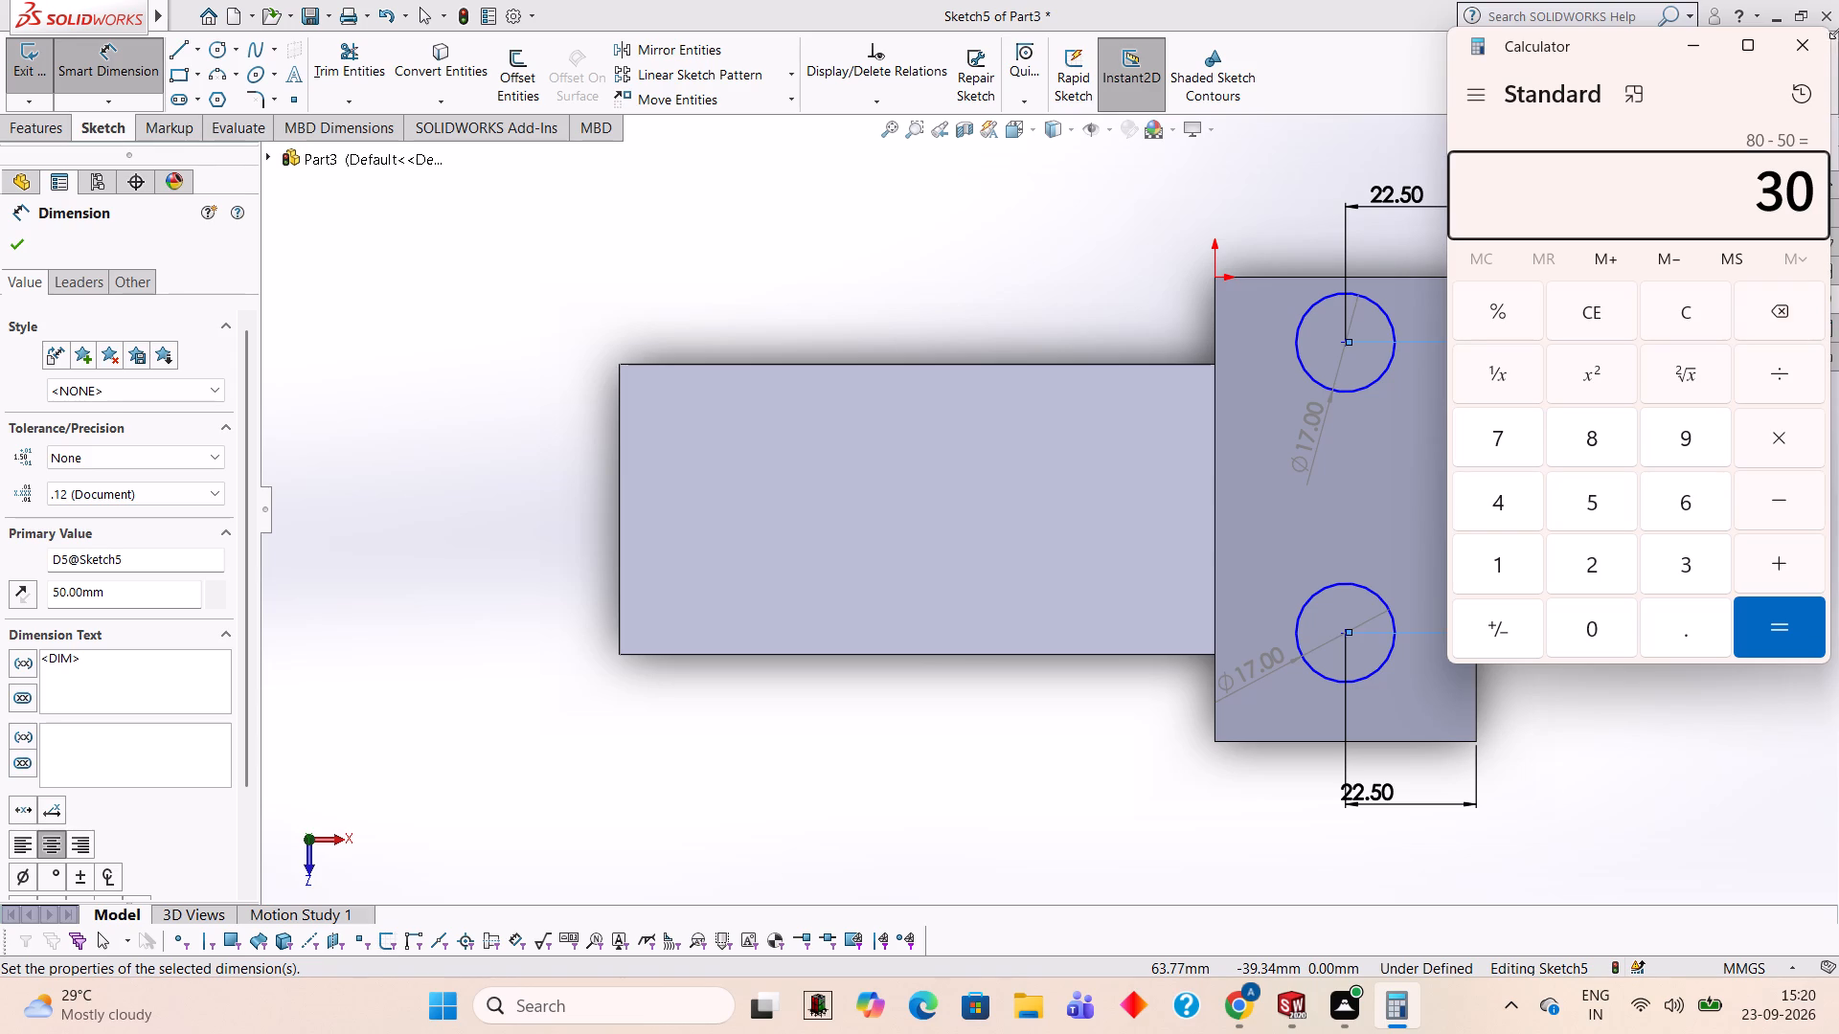
left_click(1820, 47)
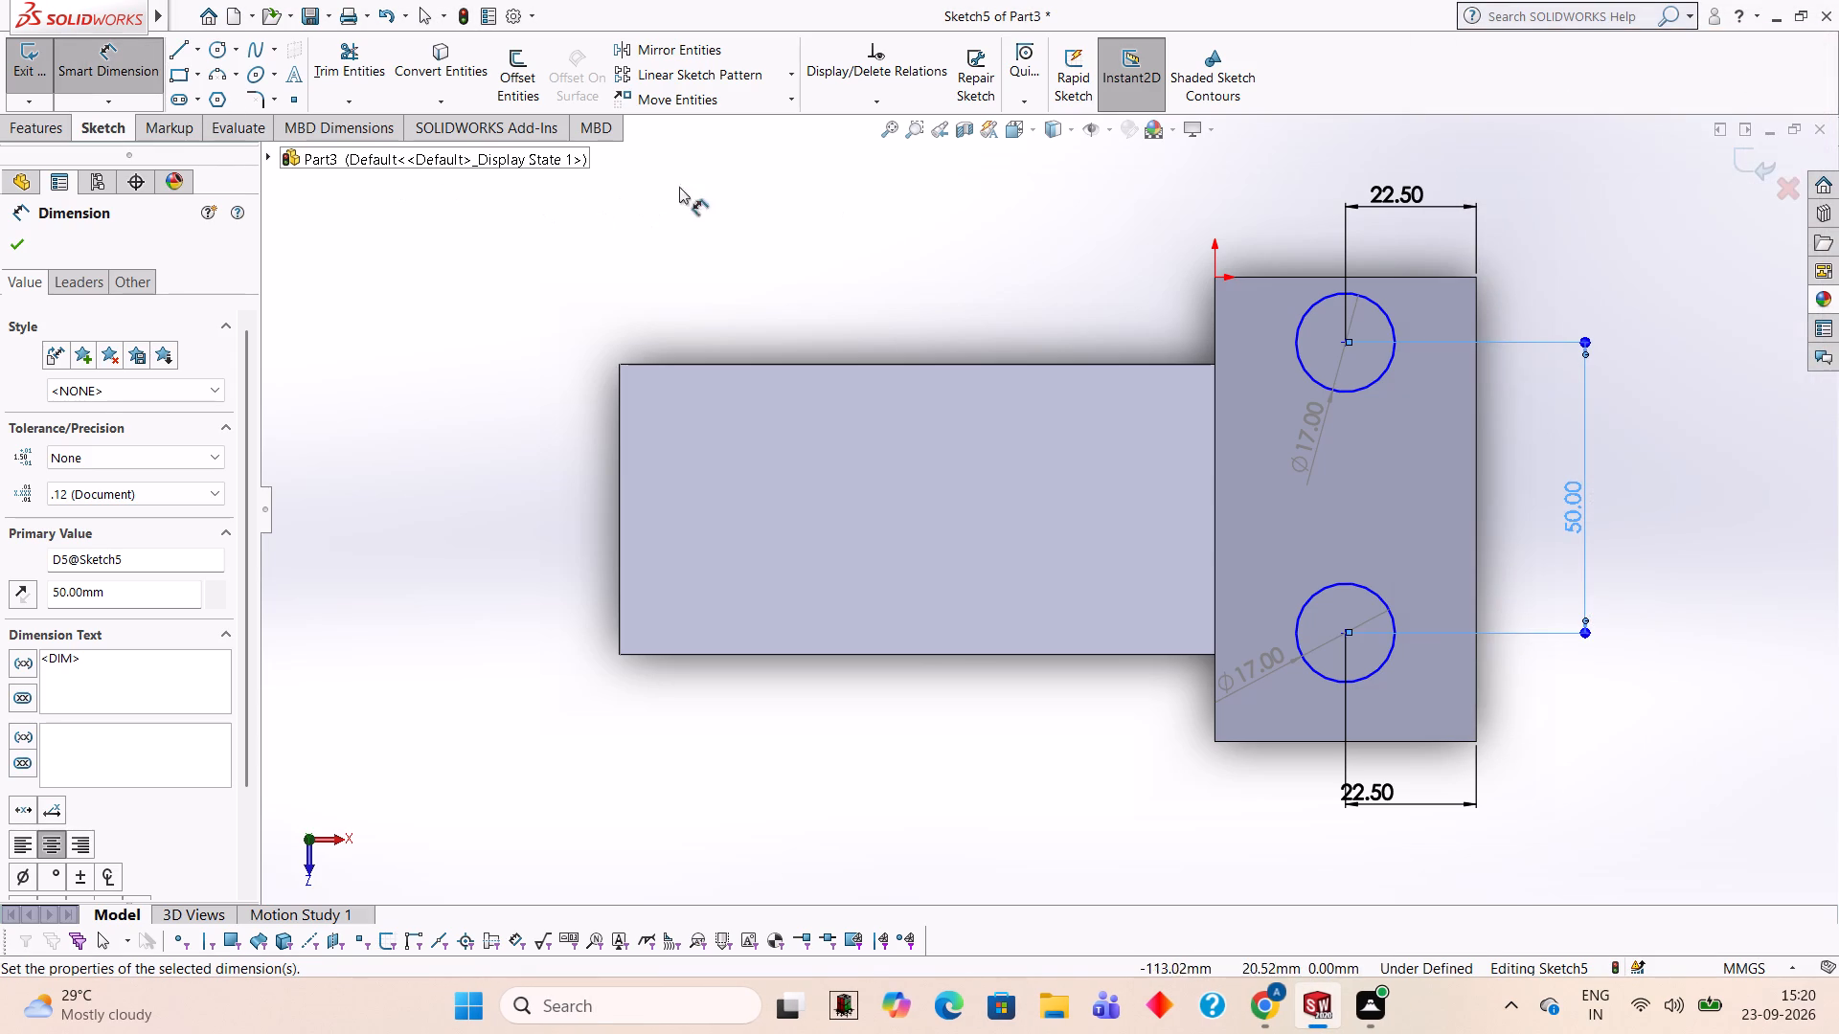
Dimension the upper circle's centre 15 mm from the block top's nearest short edge.
left_click(1364, 275)
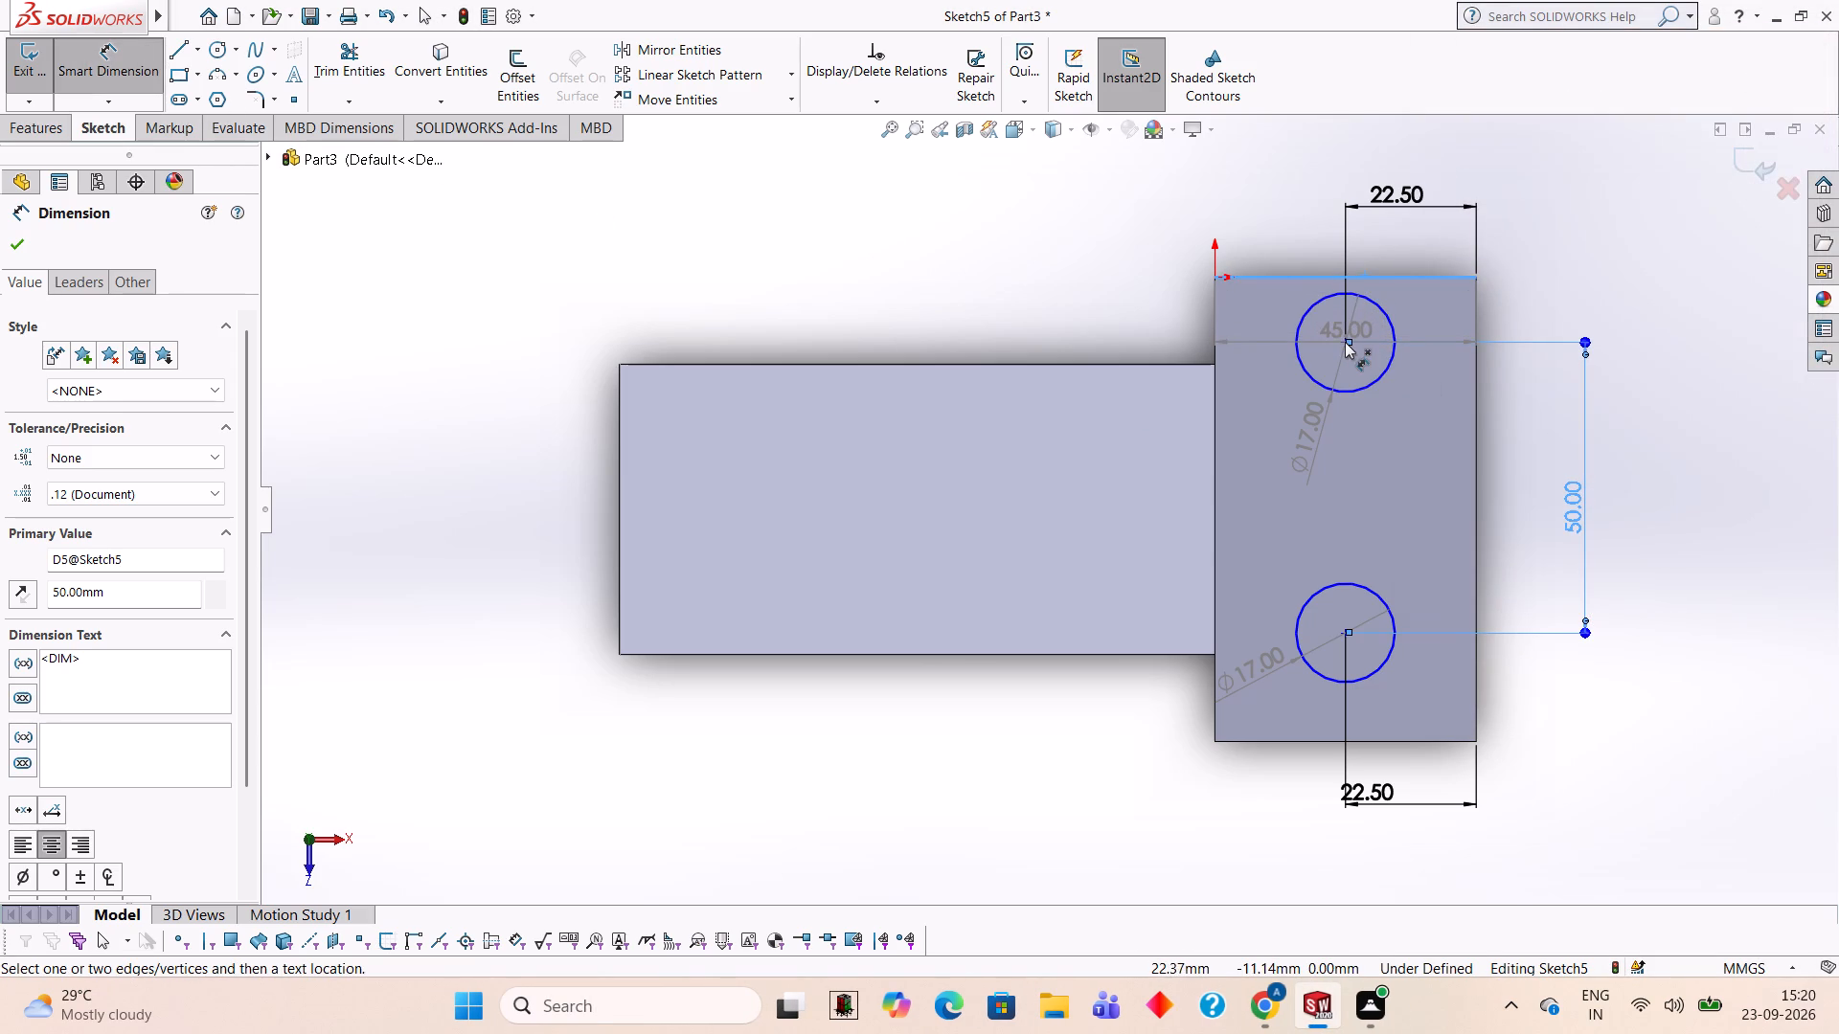
left_click(1343, 342)
left_click(1592, 259)
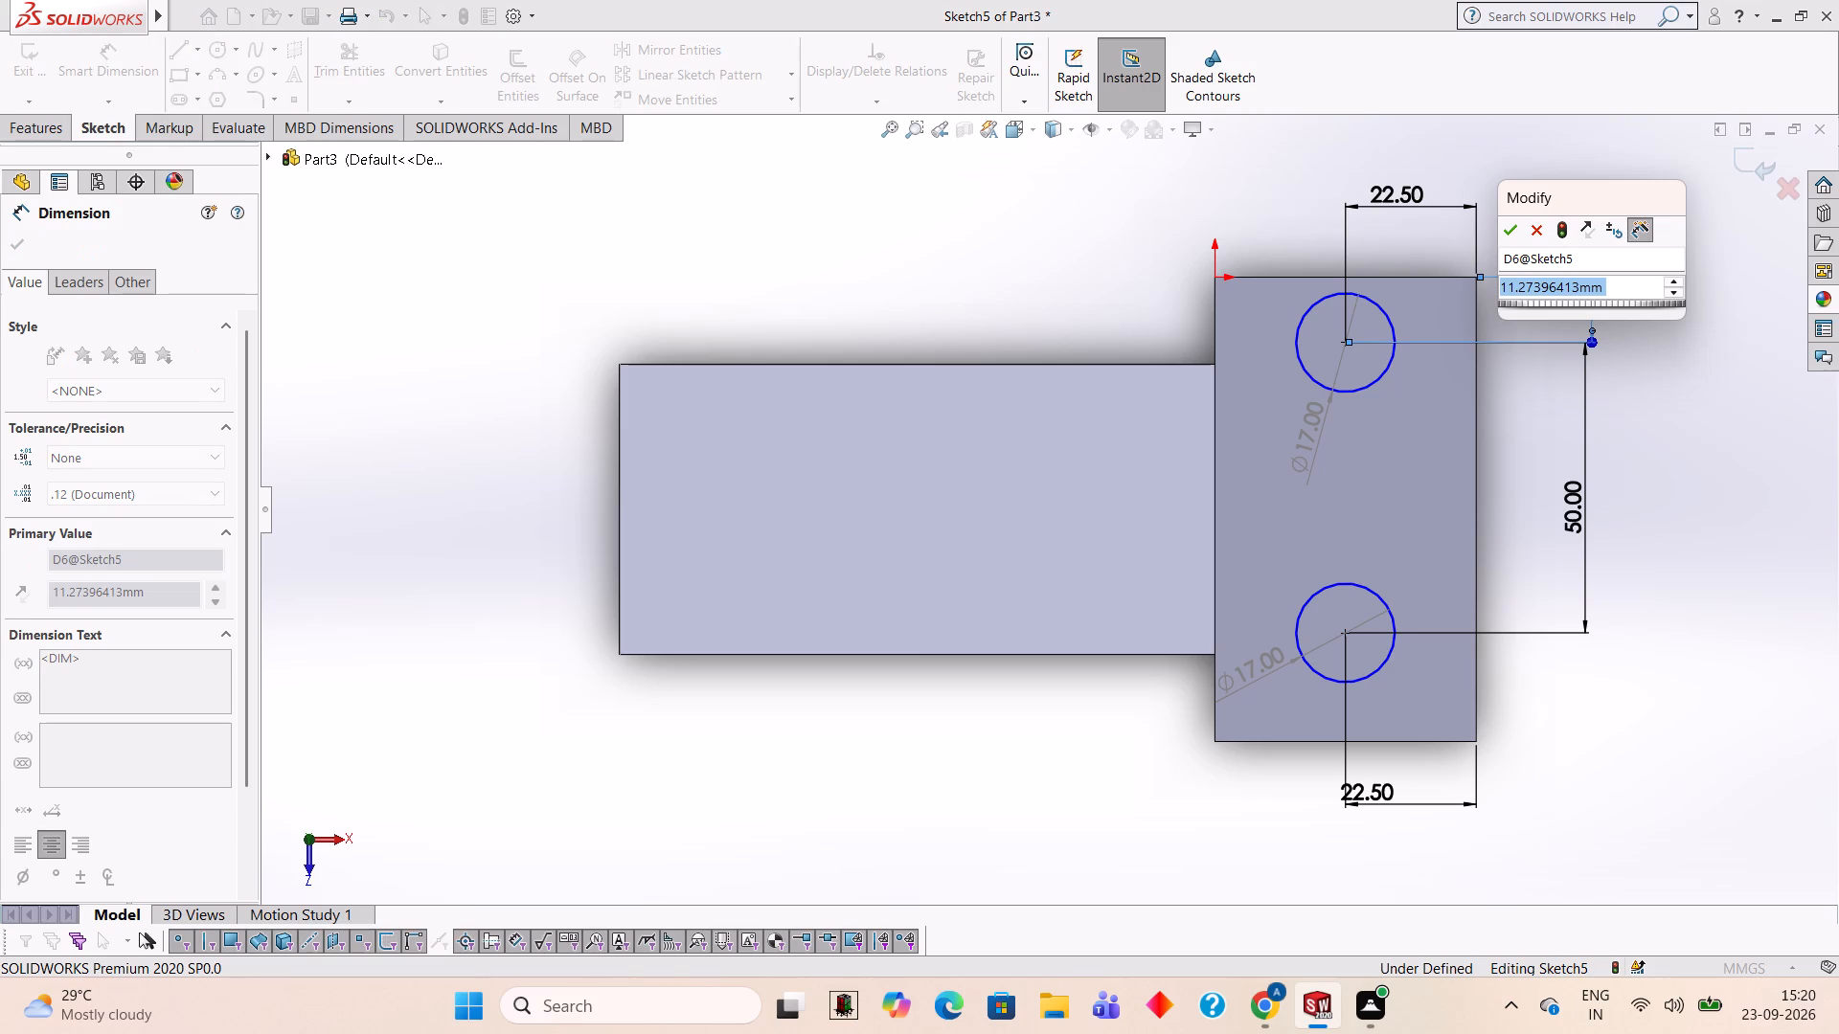
type("15")
key("Return")
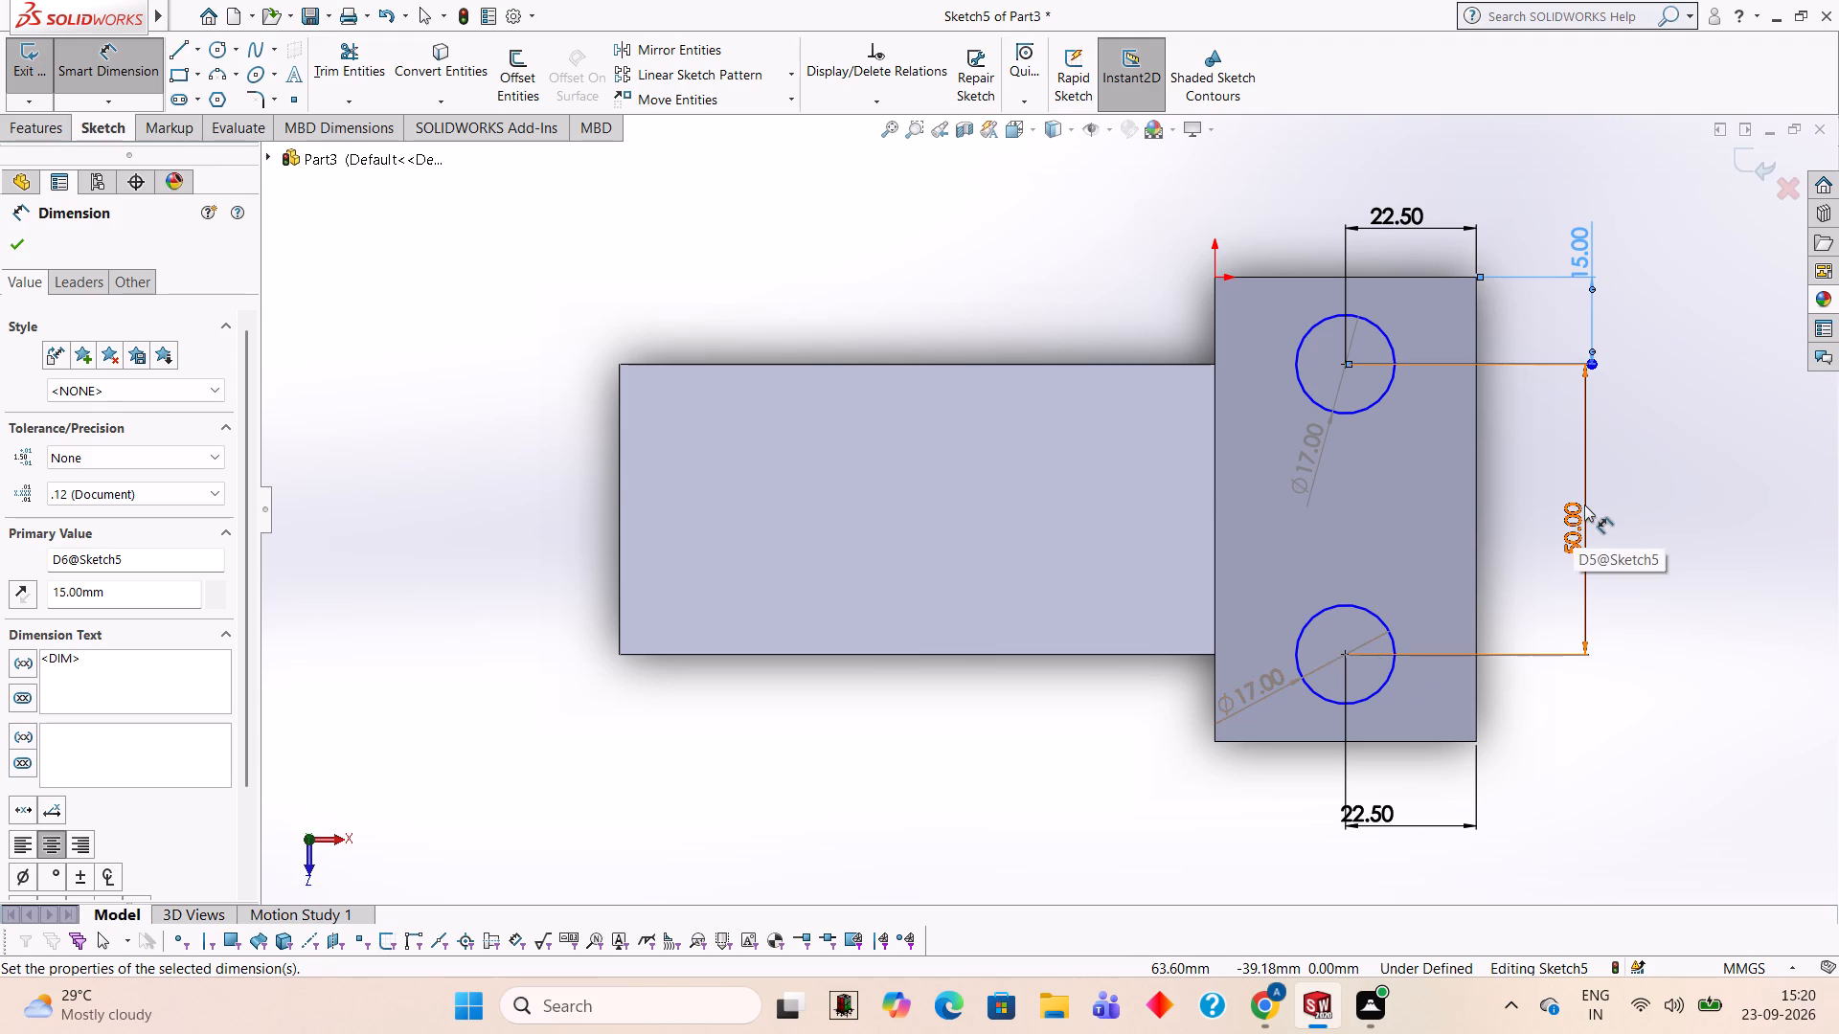
key("Escape")
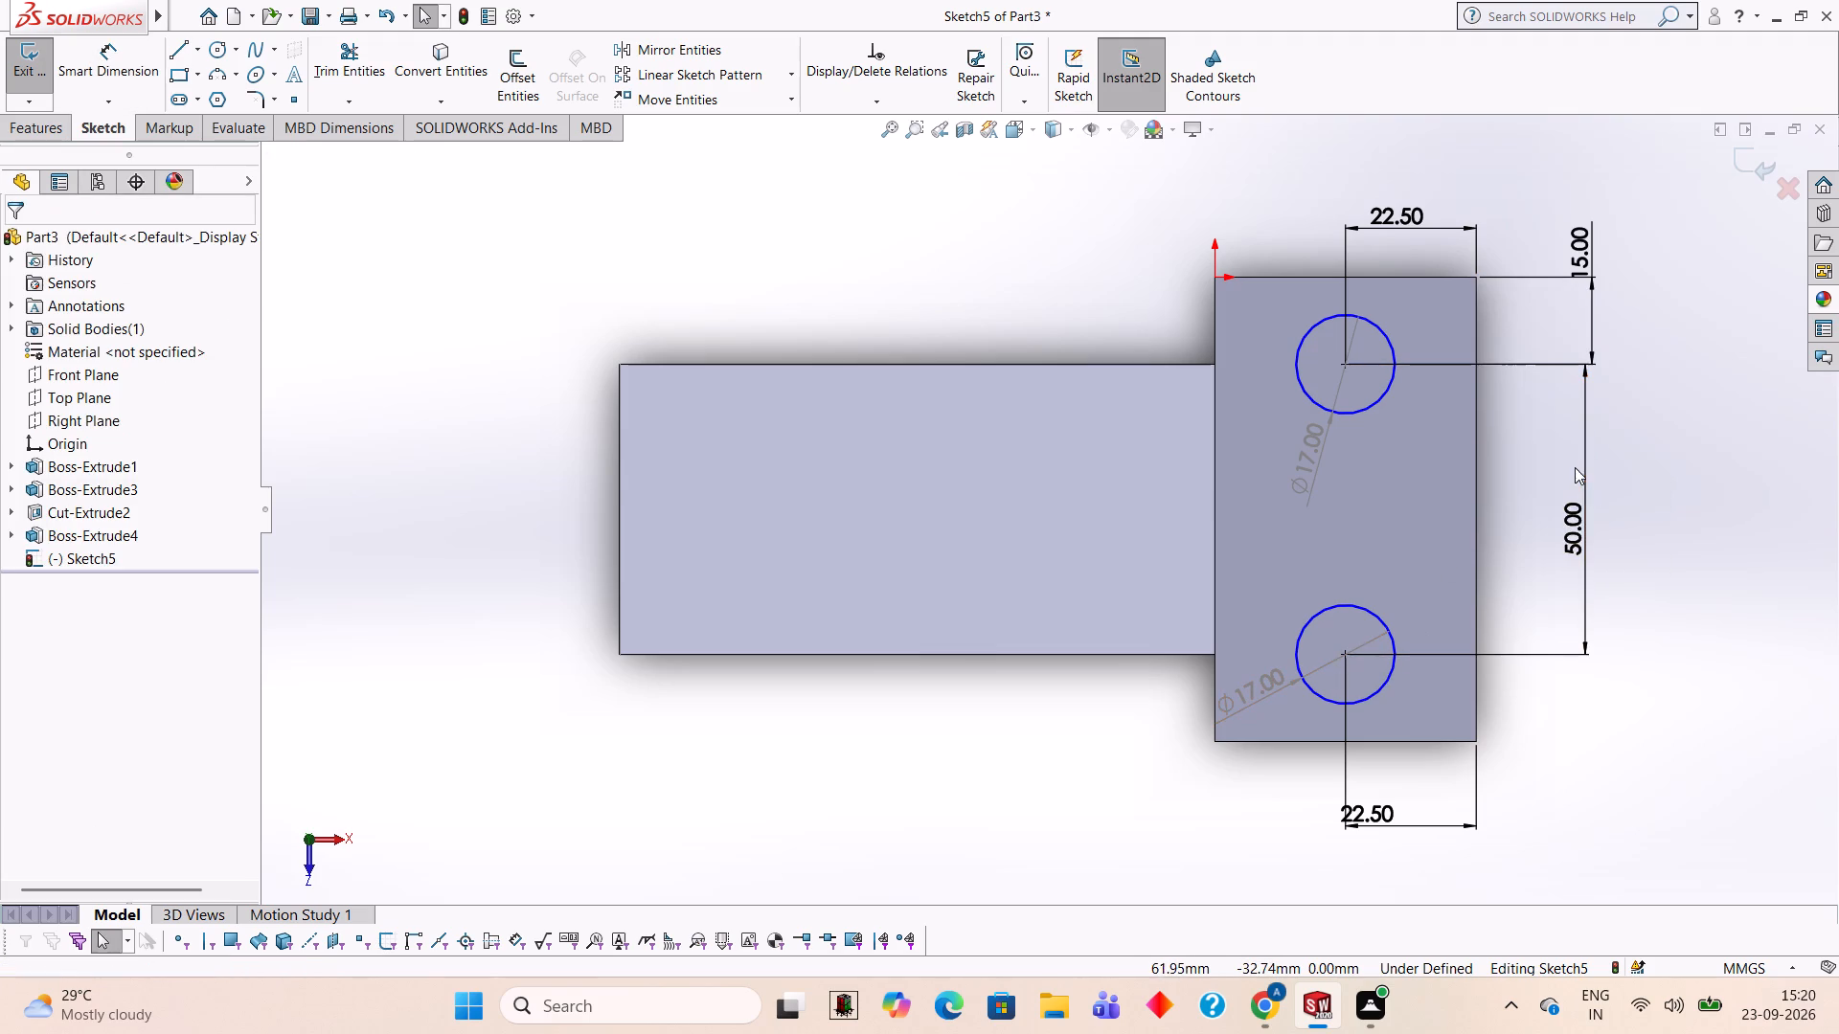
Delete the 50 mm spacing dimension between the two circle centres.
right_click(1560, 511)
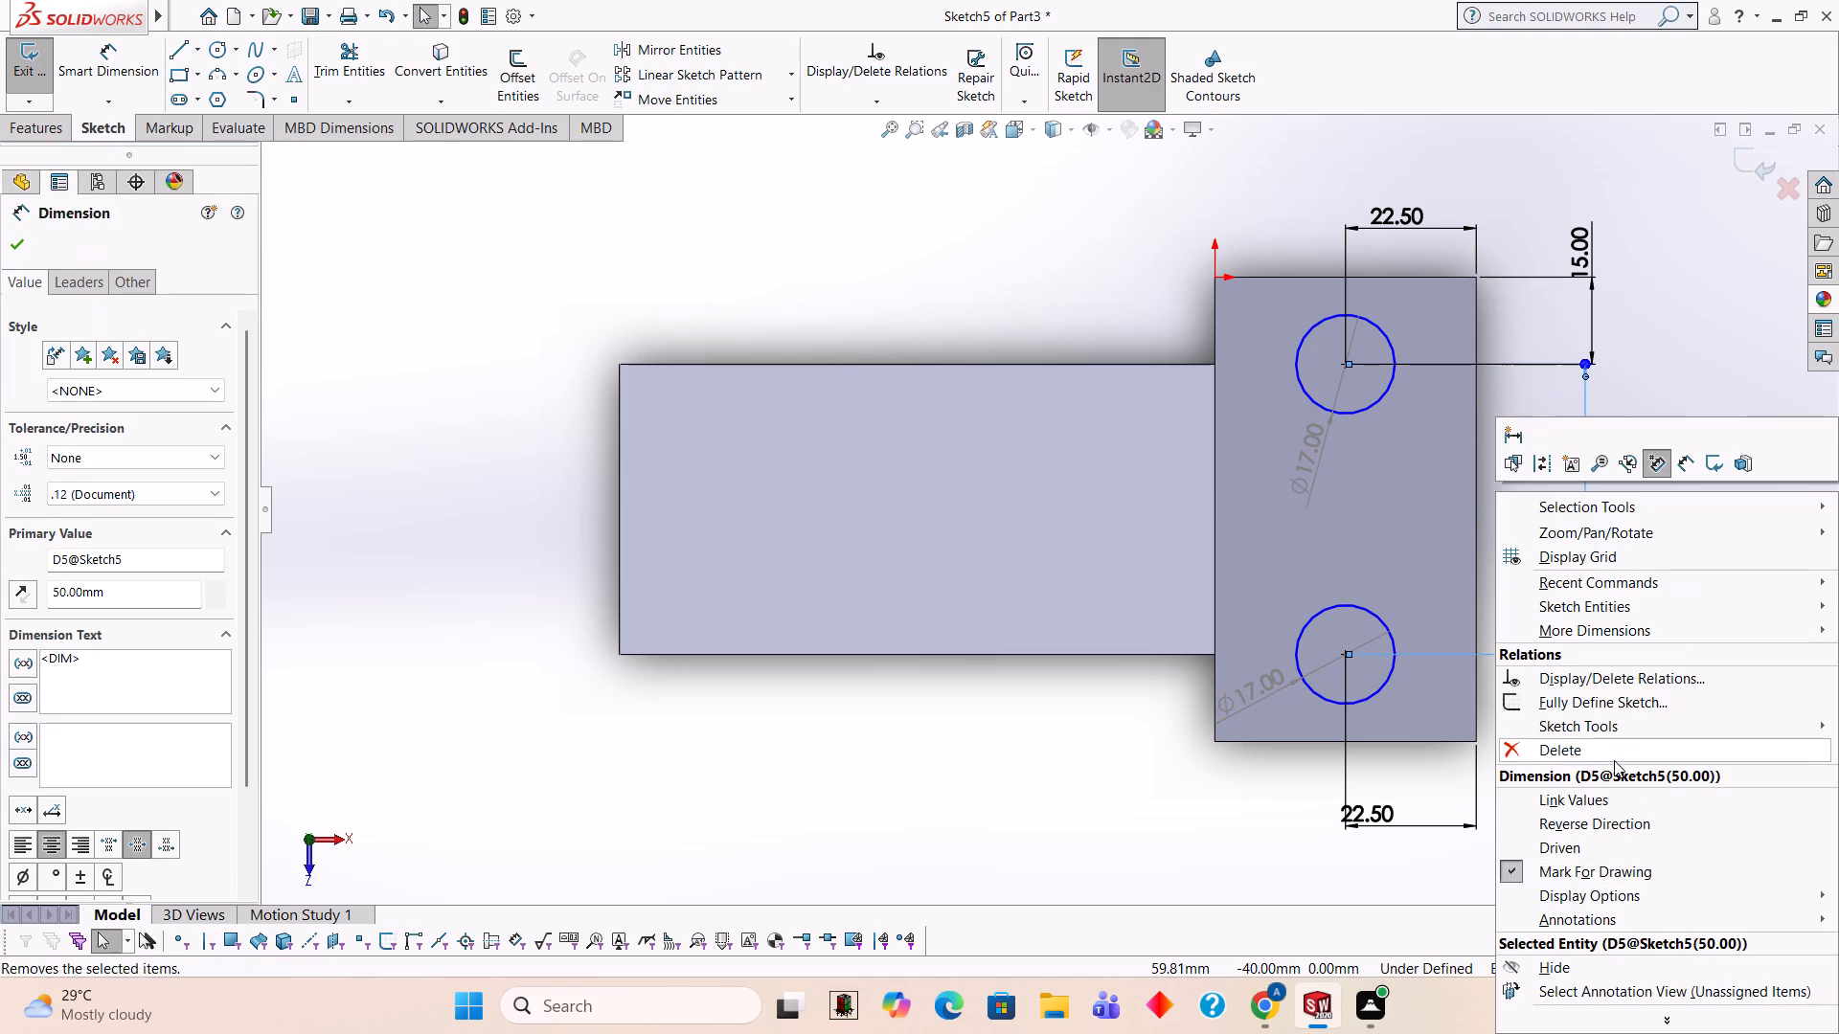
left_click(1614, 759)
Dimension the lower circle's centre 15 mm from the block top's nearest short edge.
left_click(127, 59)
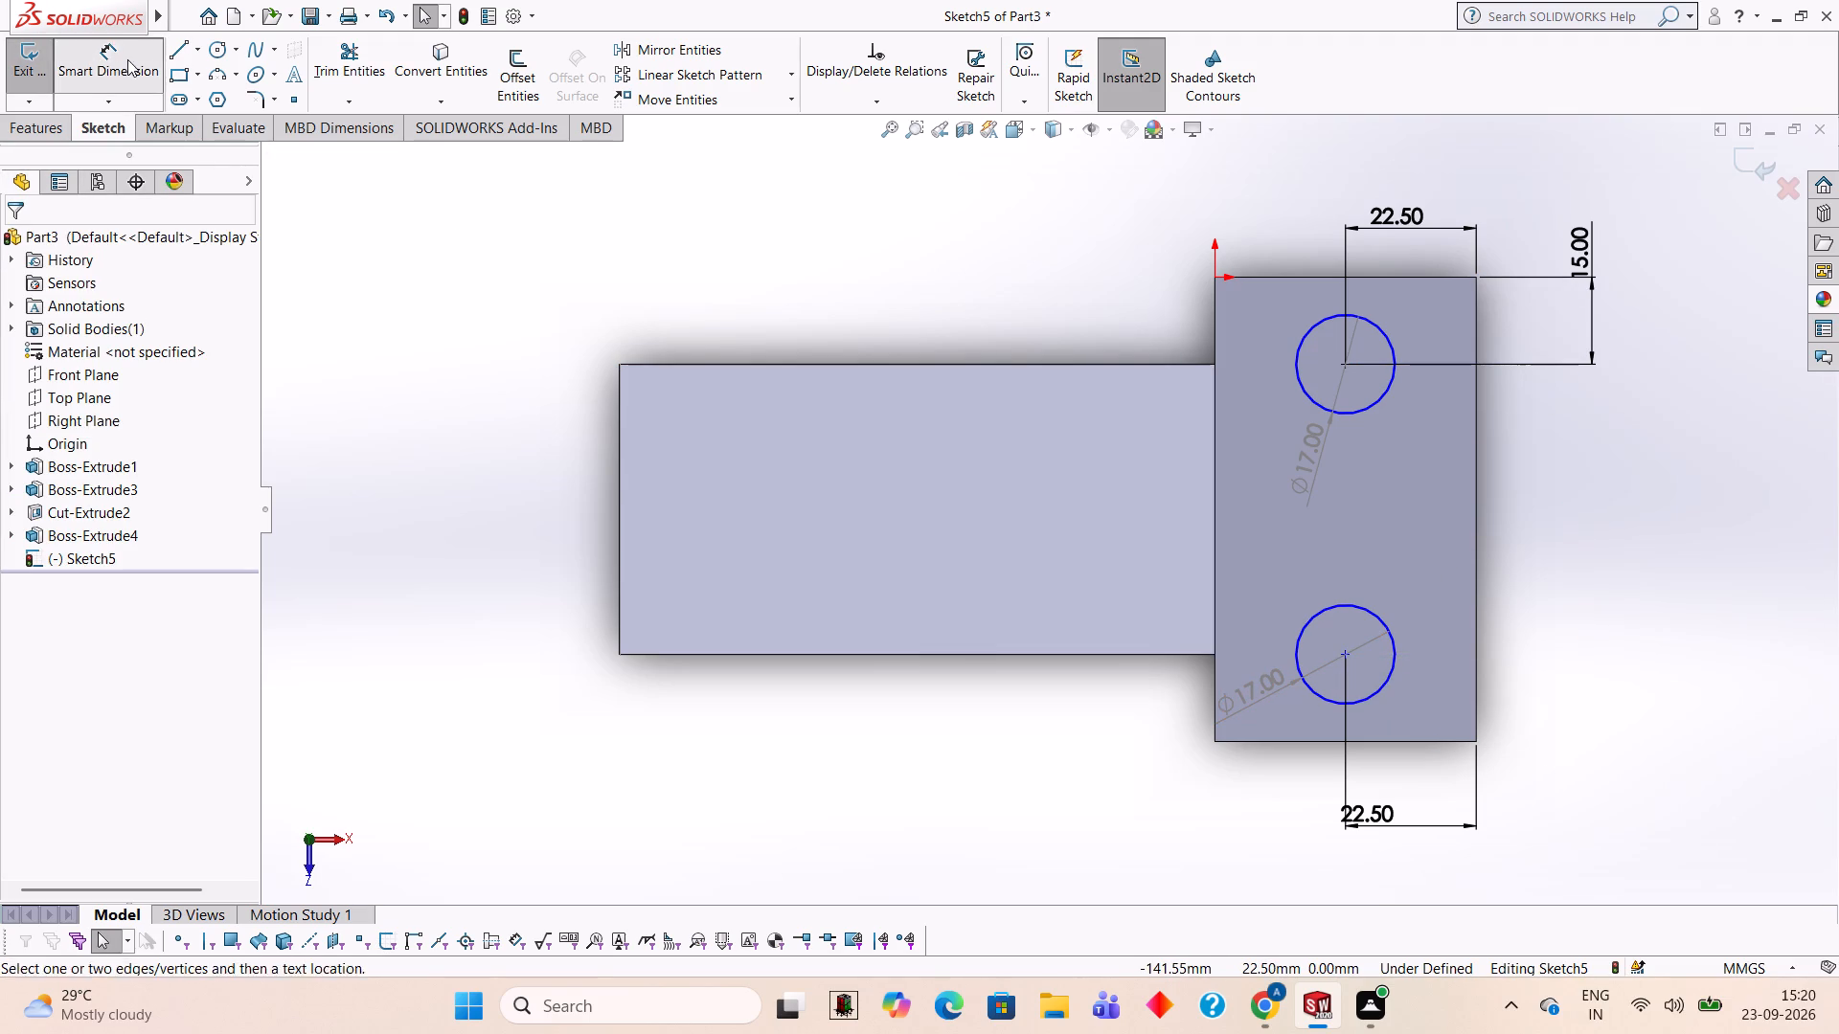
left_click(1343, 652)
left_click(1379, 740)
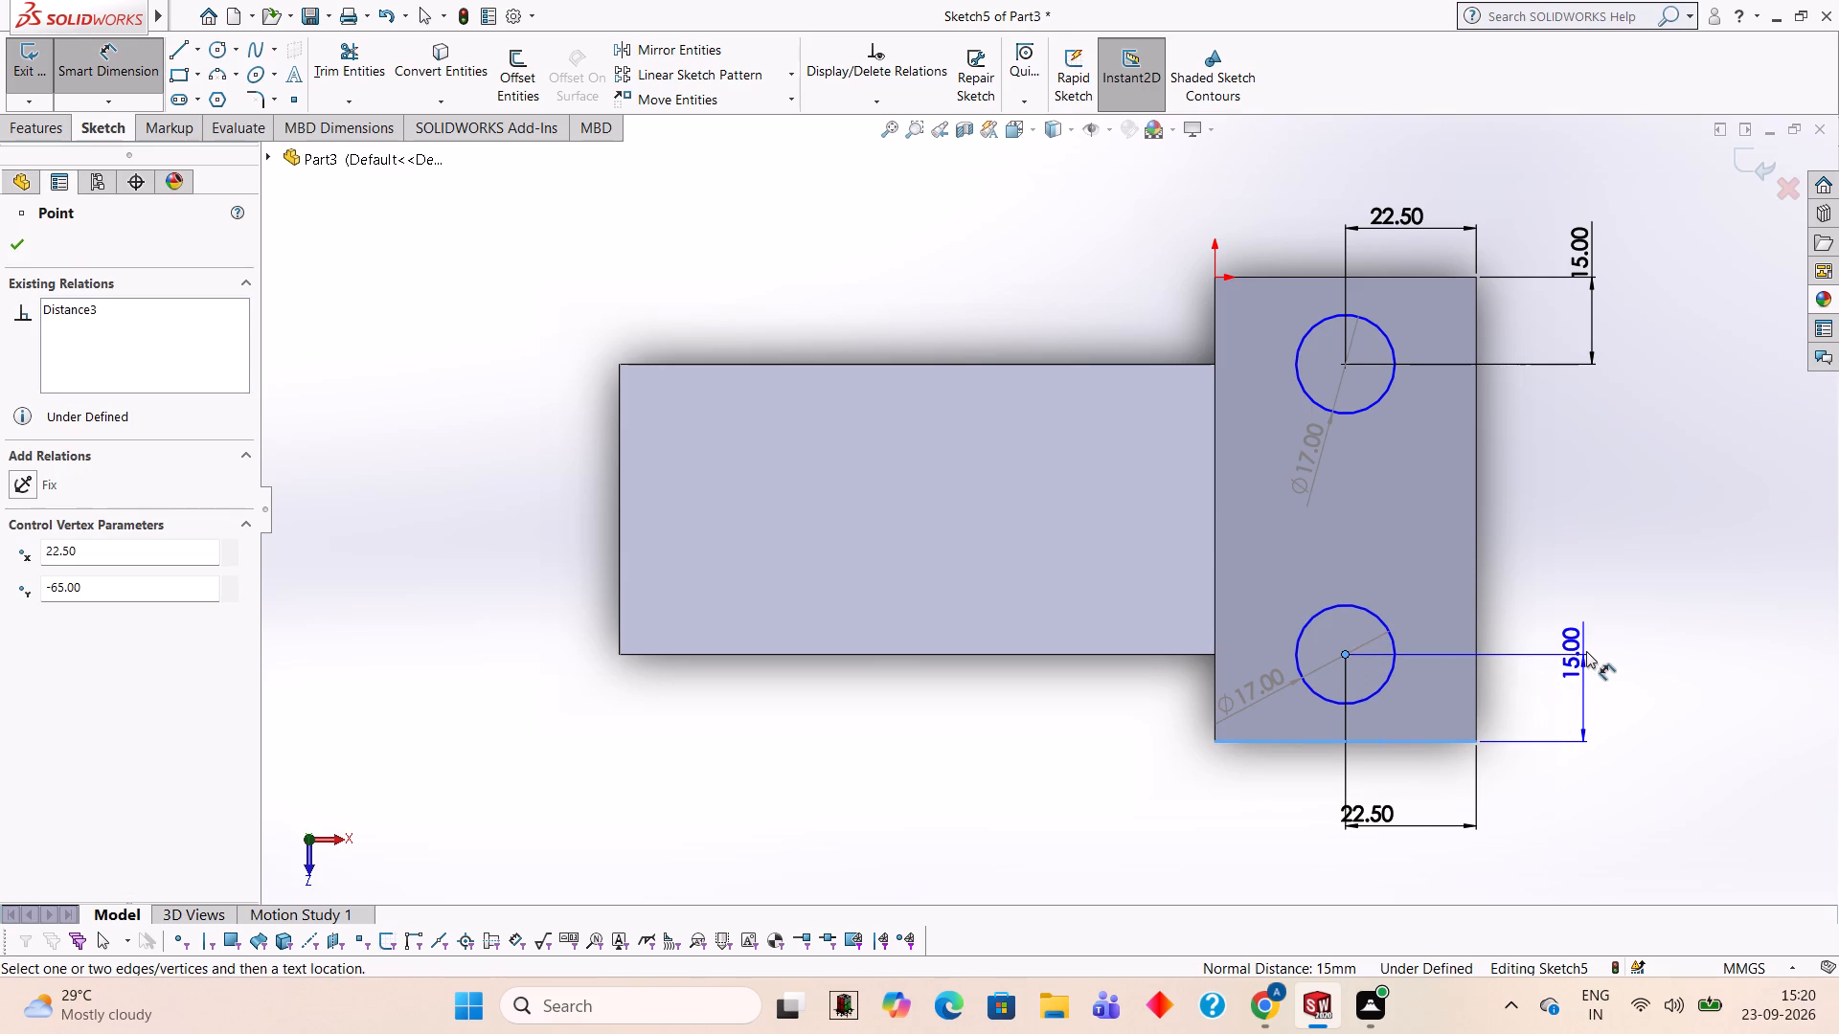
left_click(1586, 651)
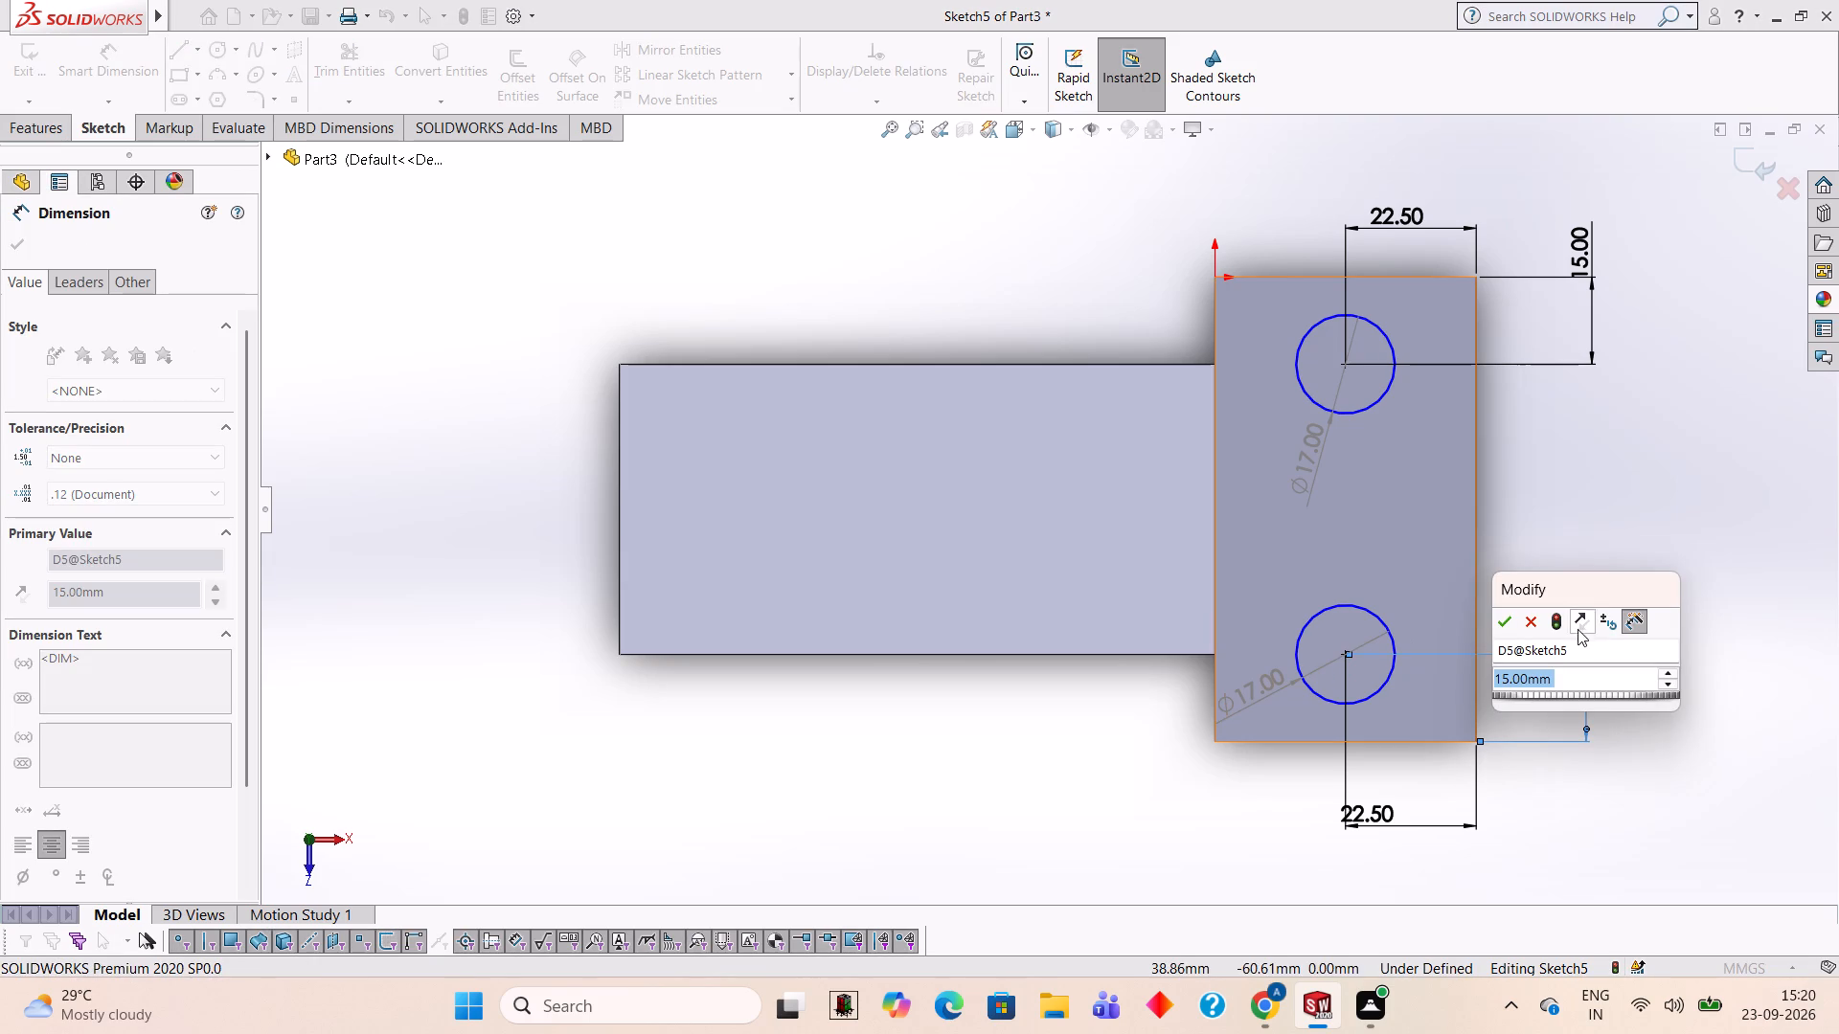
left_click(1516, 615)
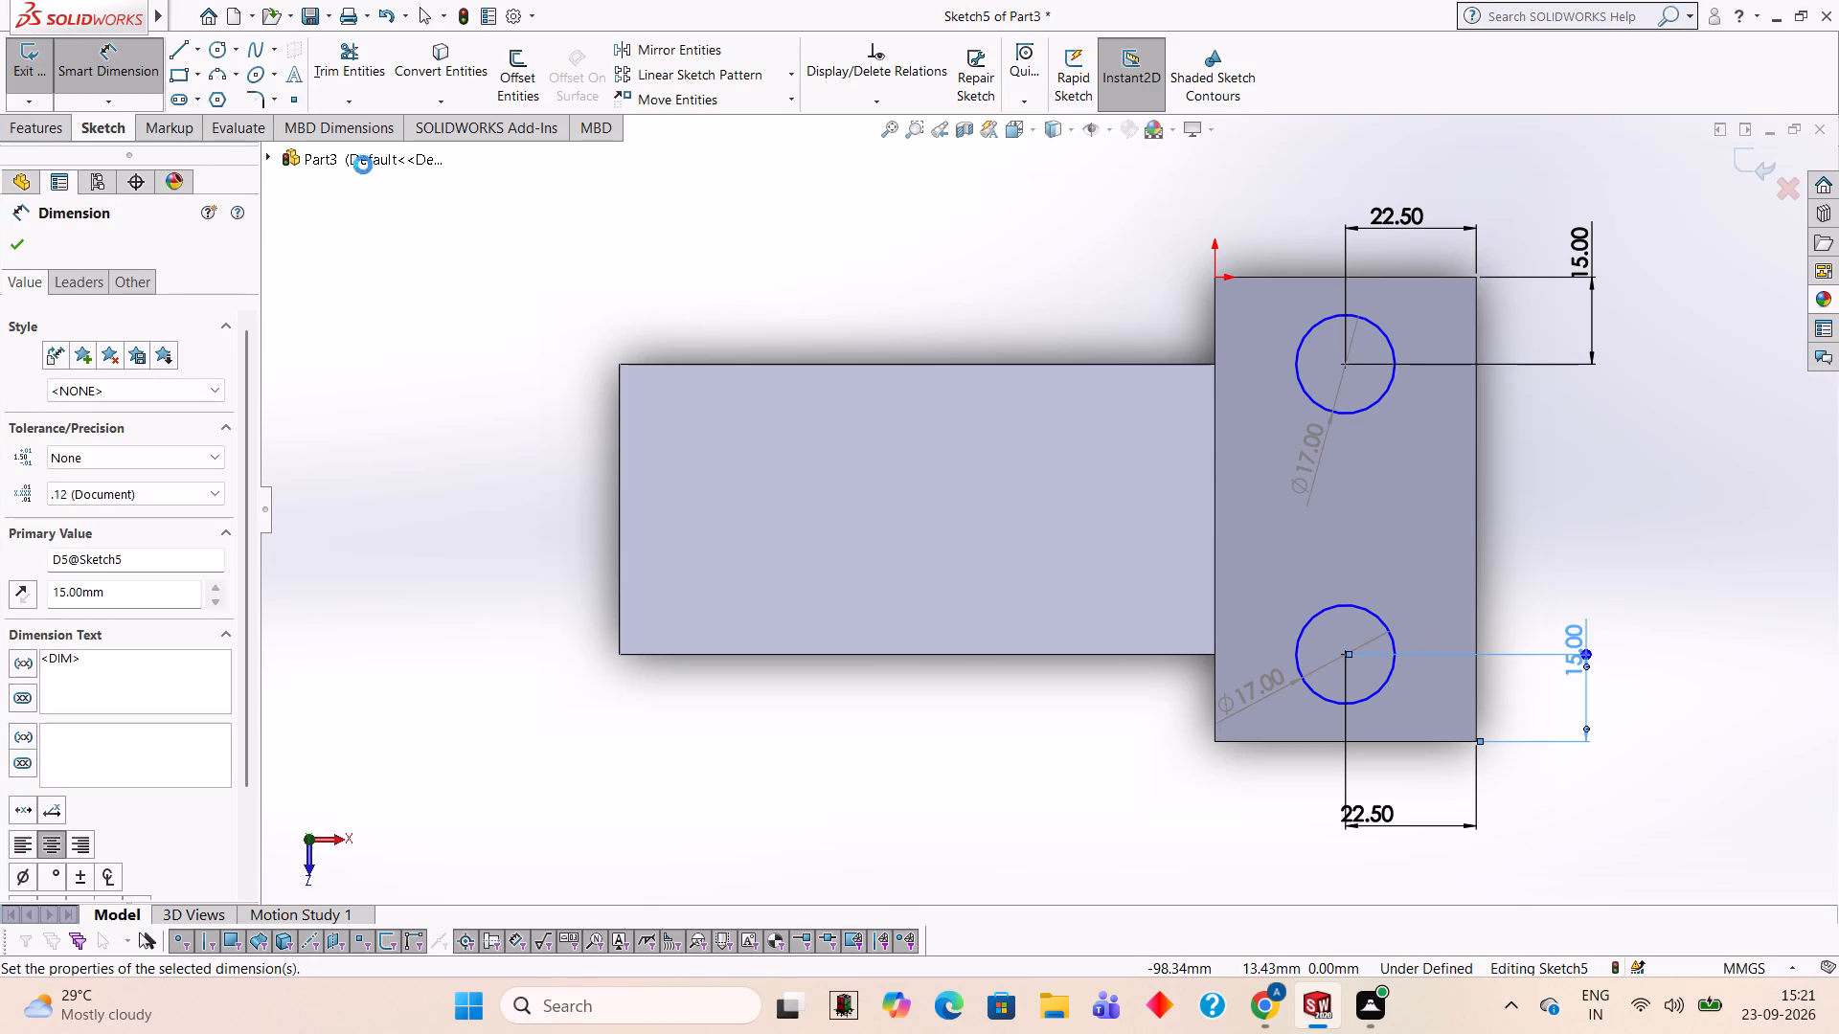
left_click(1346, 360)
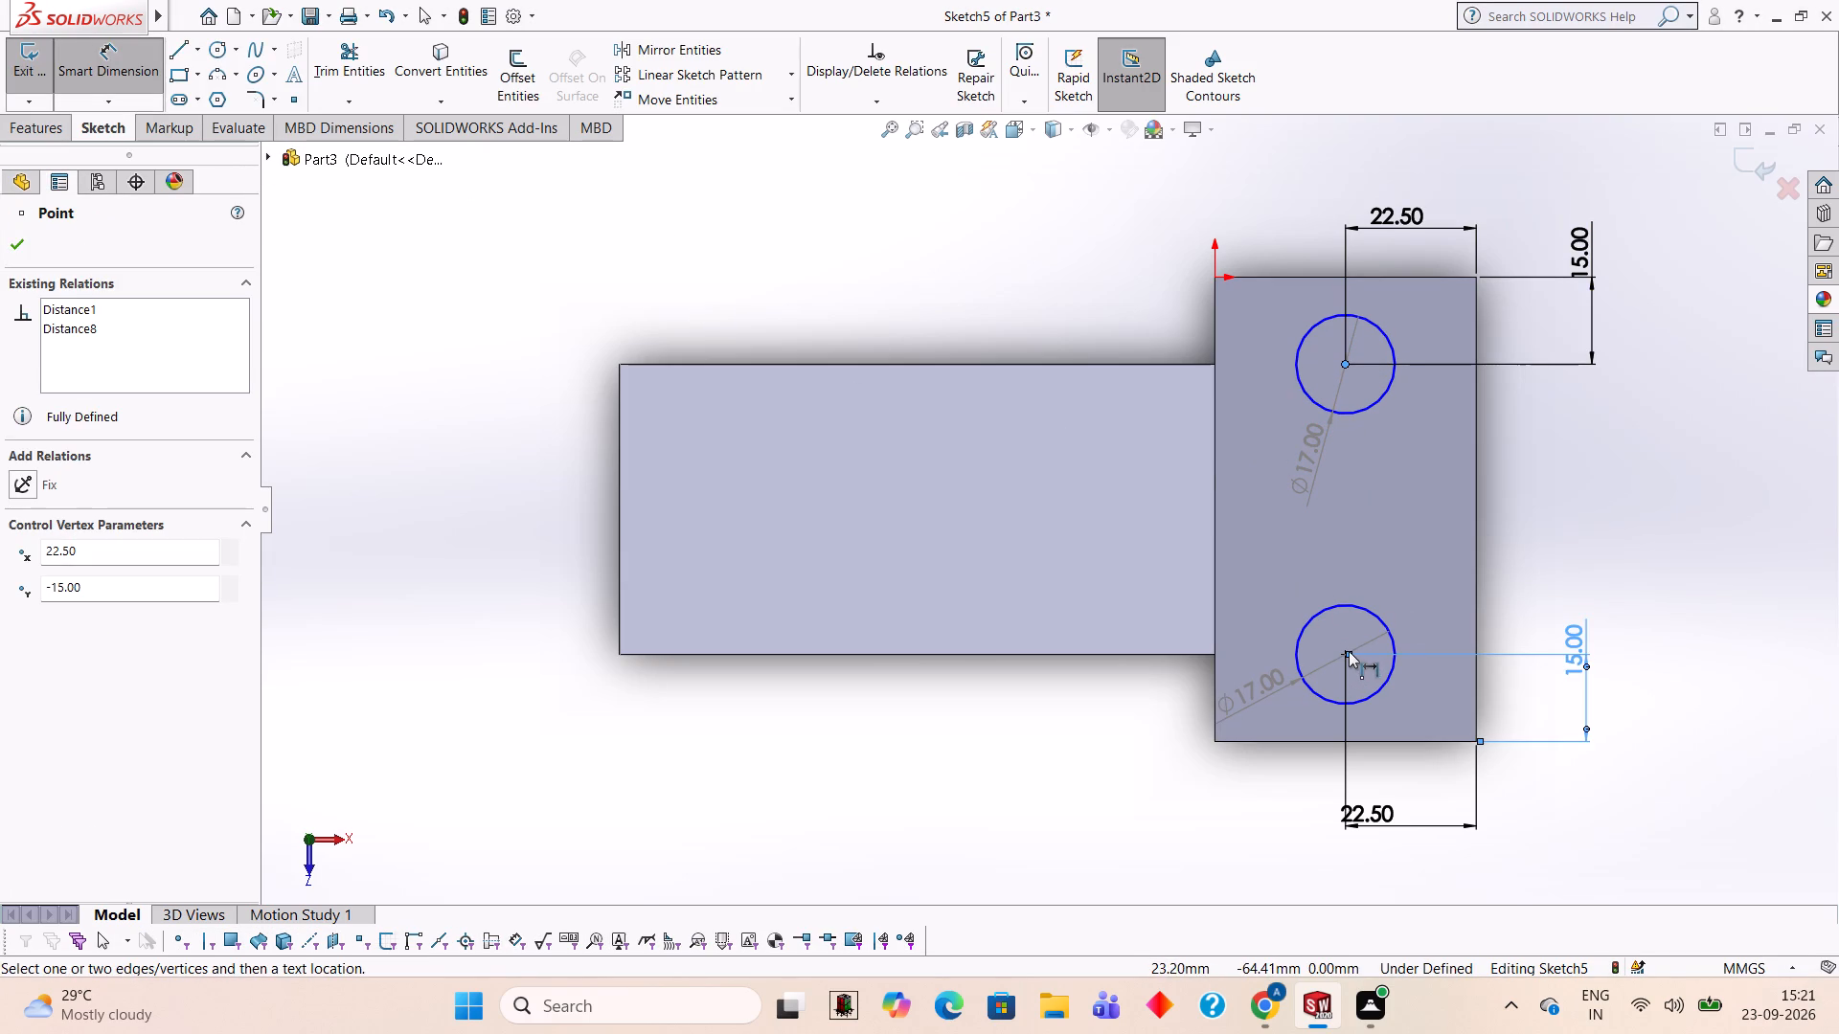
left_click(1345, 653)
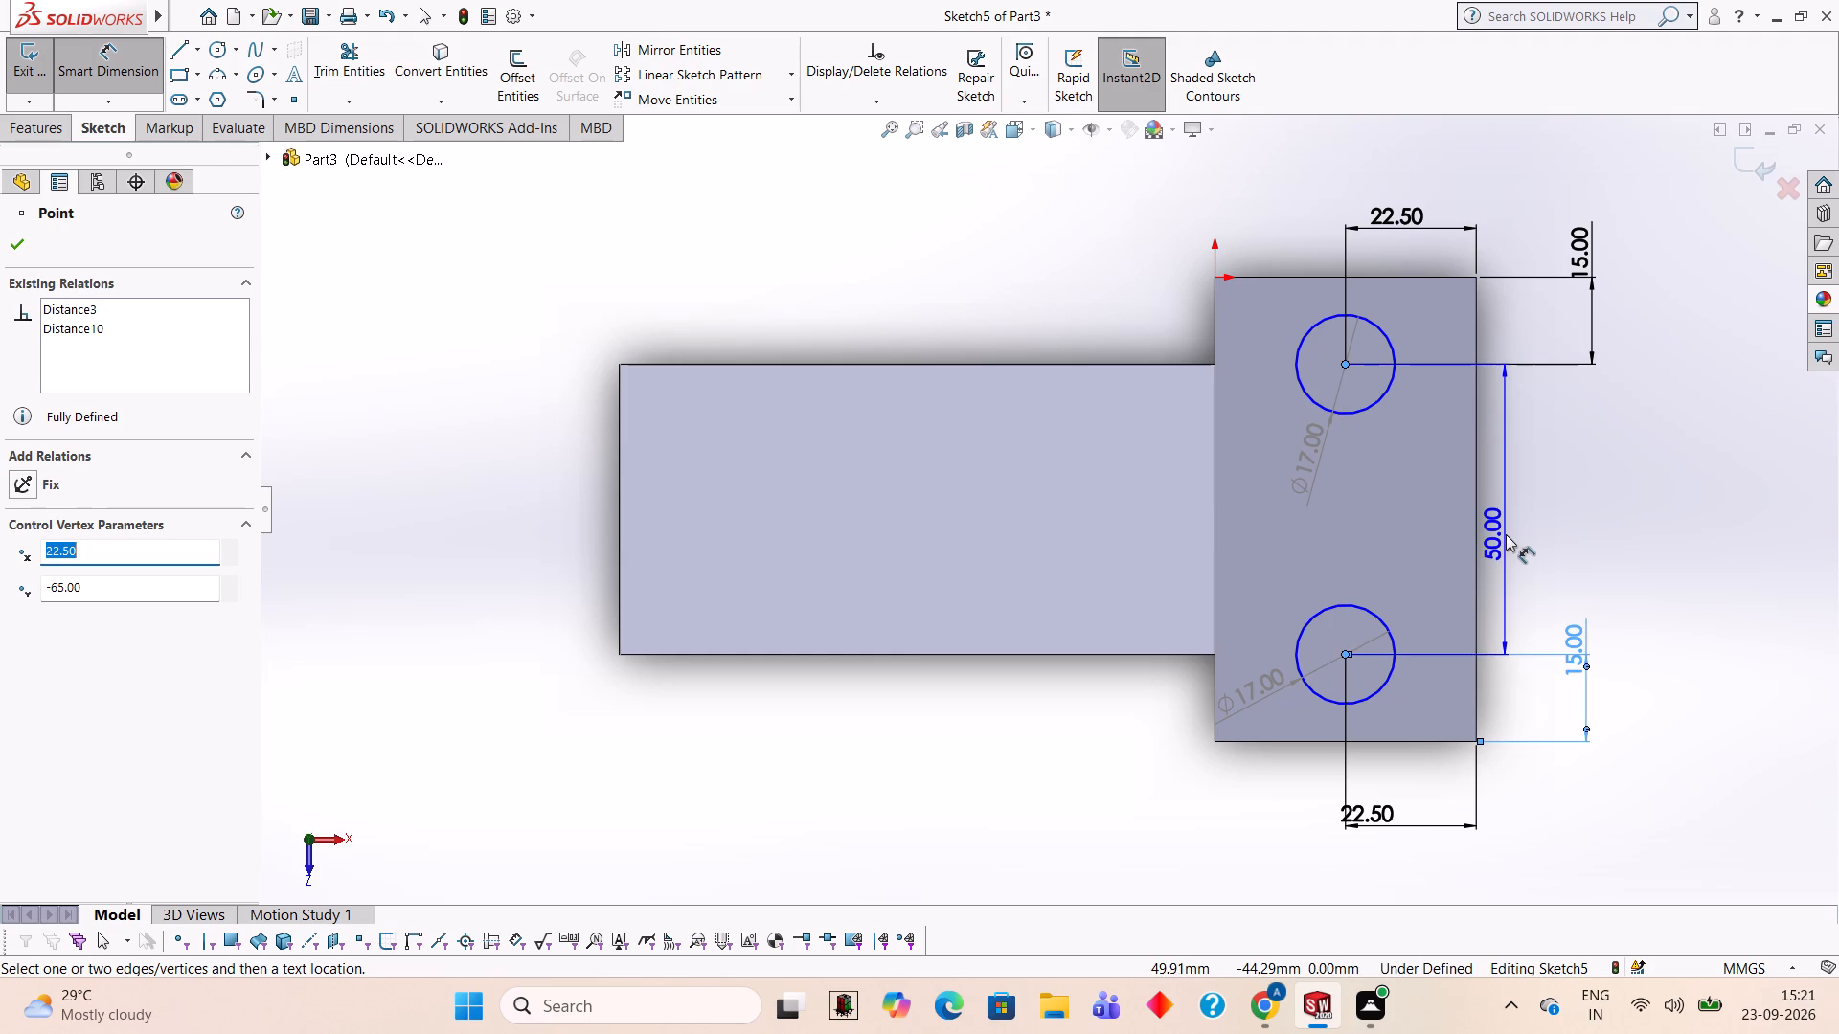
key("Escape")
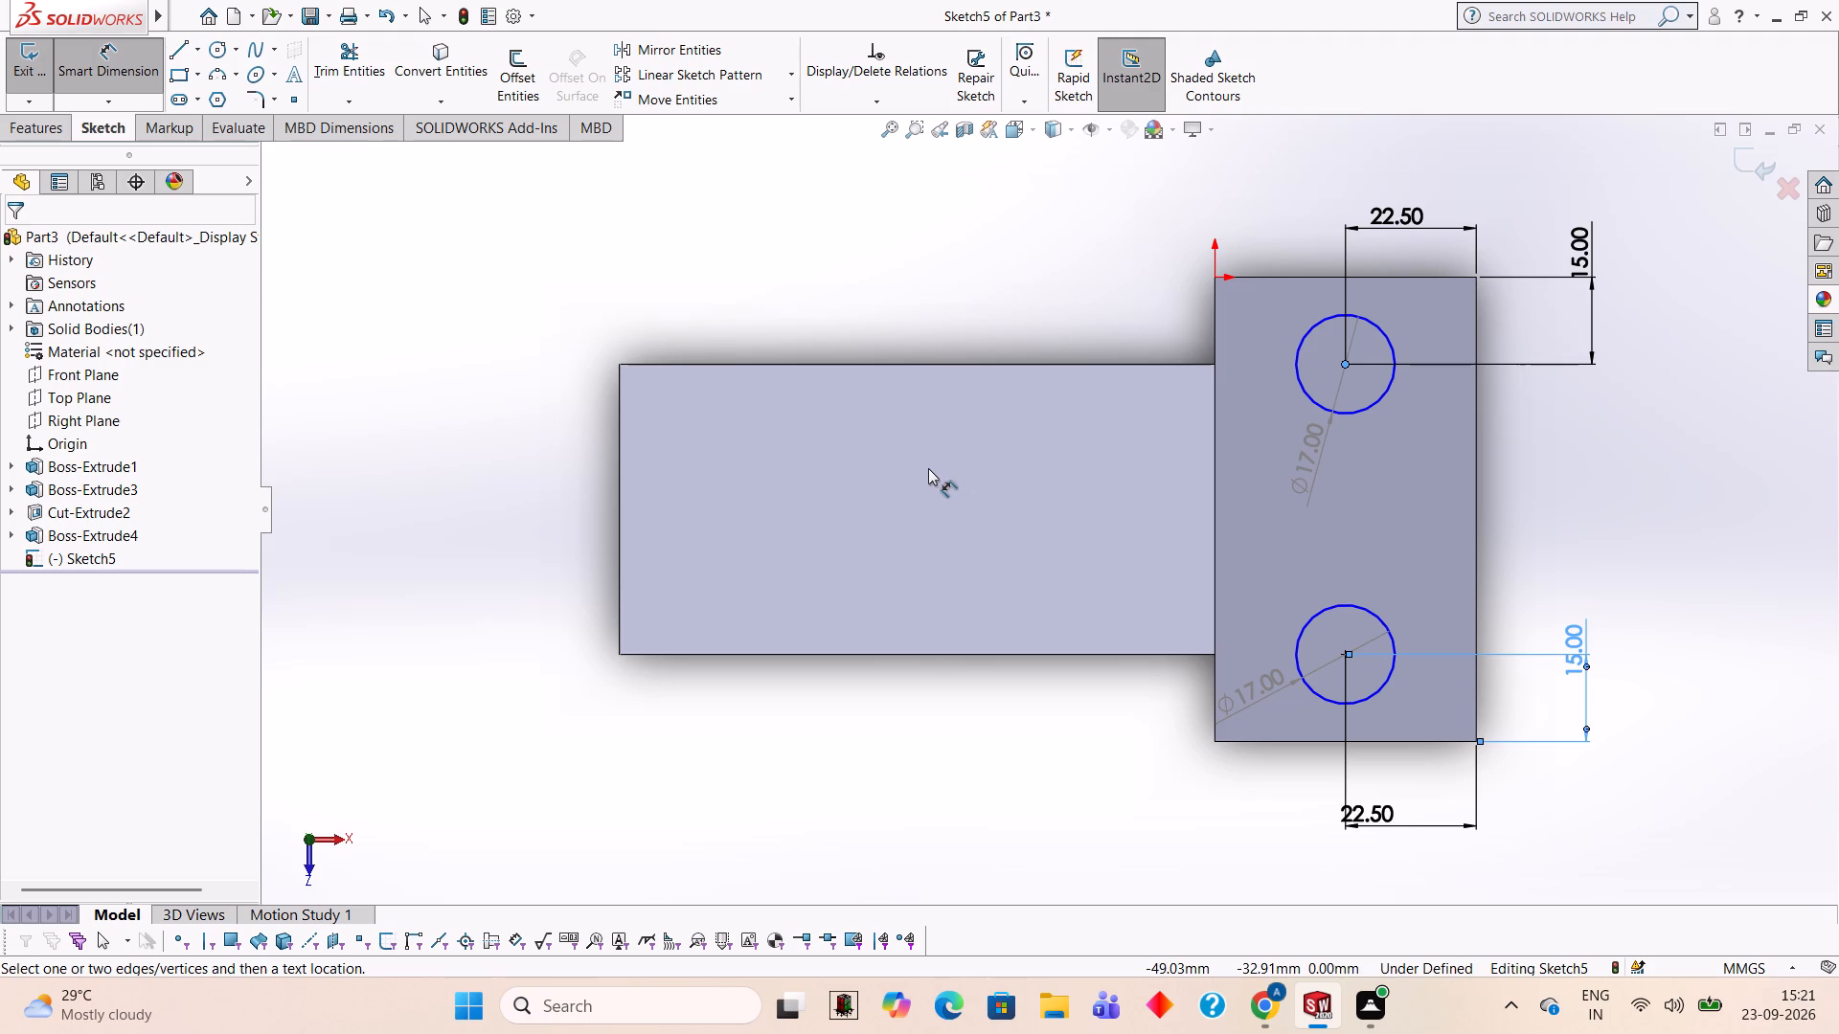
Cut-extrude the two circles blind 15 mm down into the channel block.
left_click(55, 123)
left_click(319, 76)
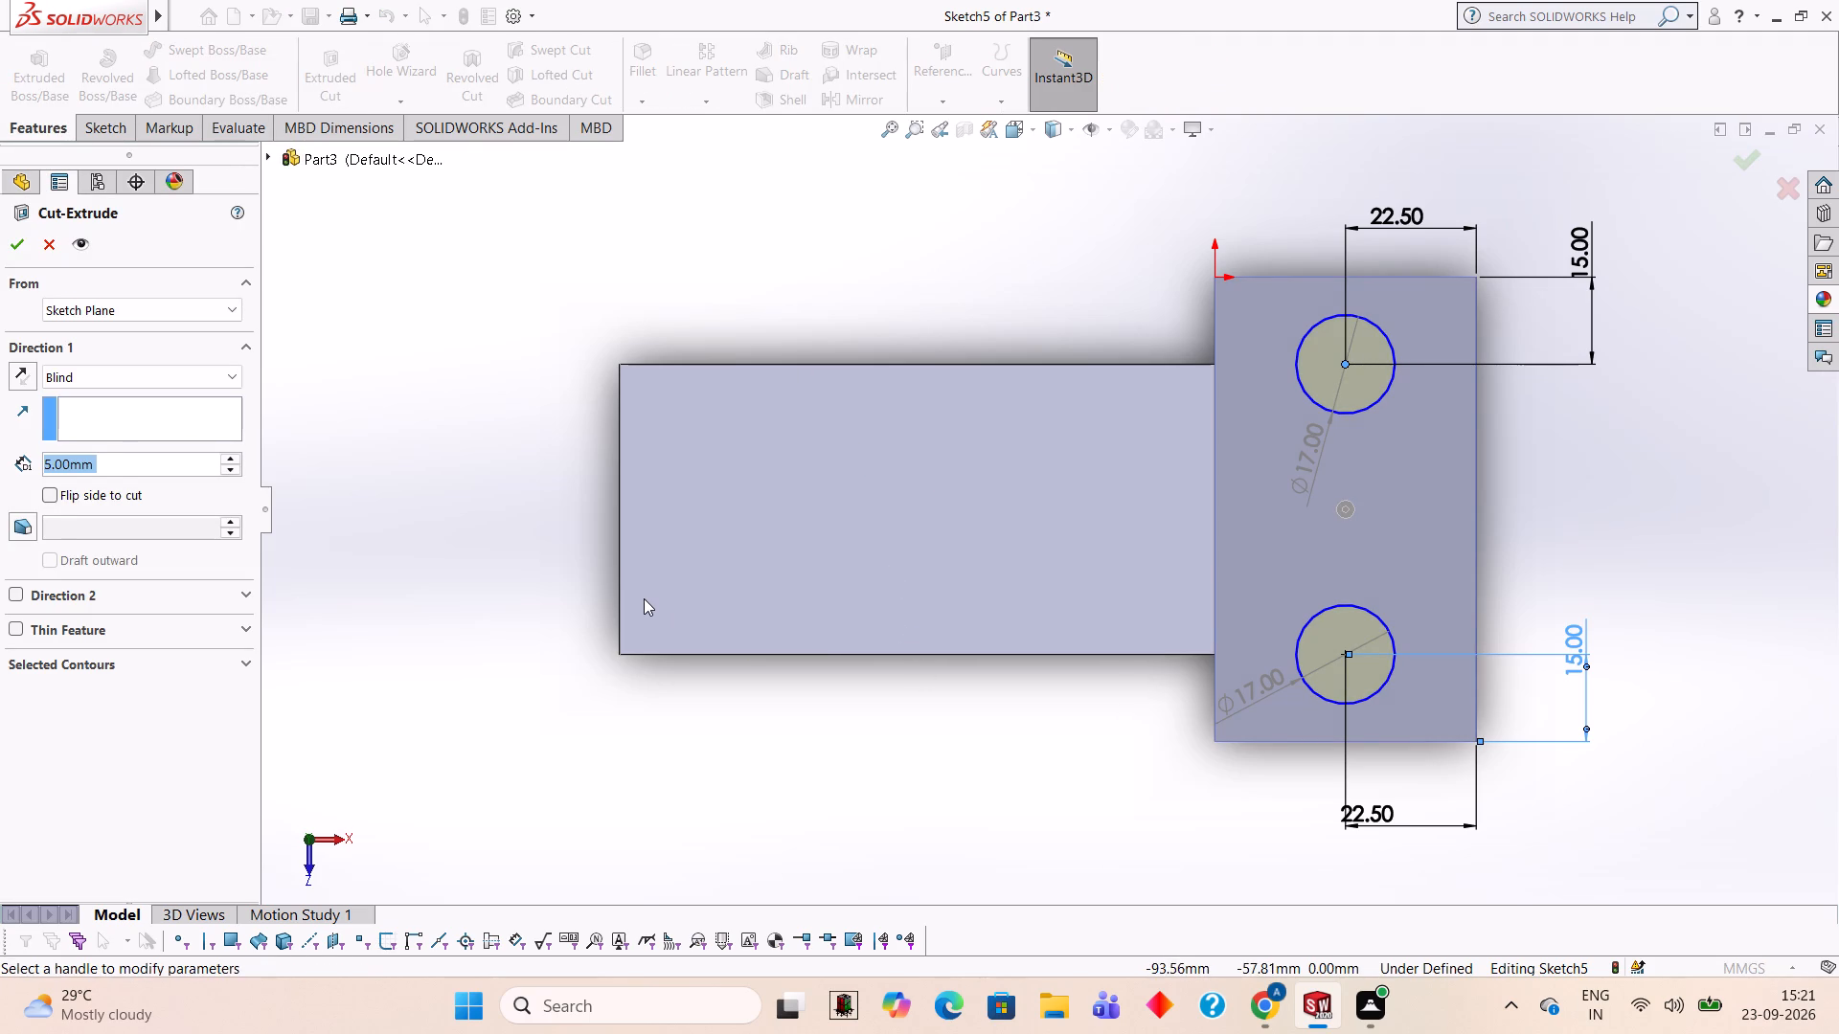
type("15")
key("Return")
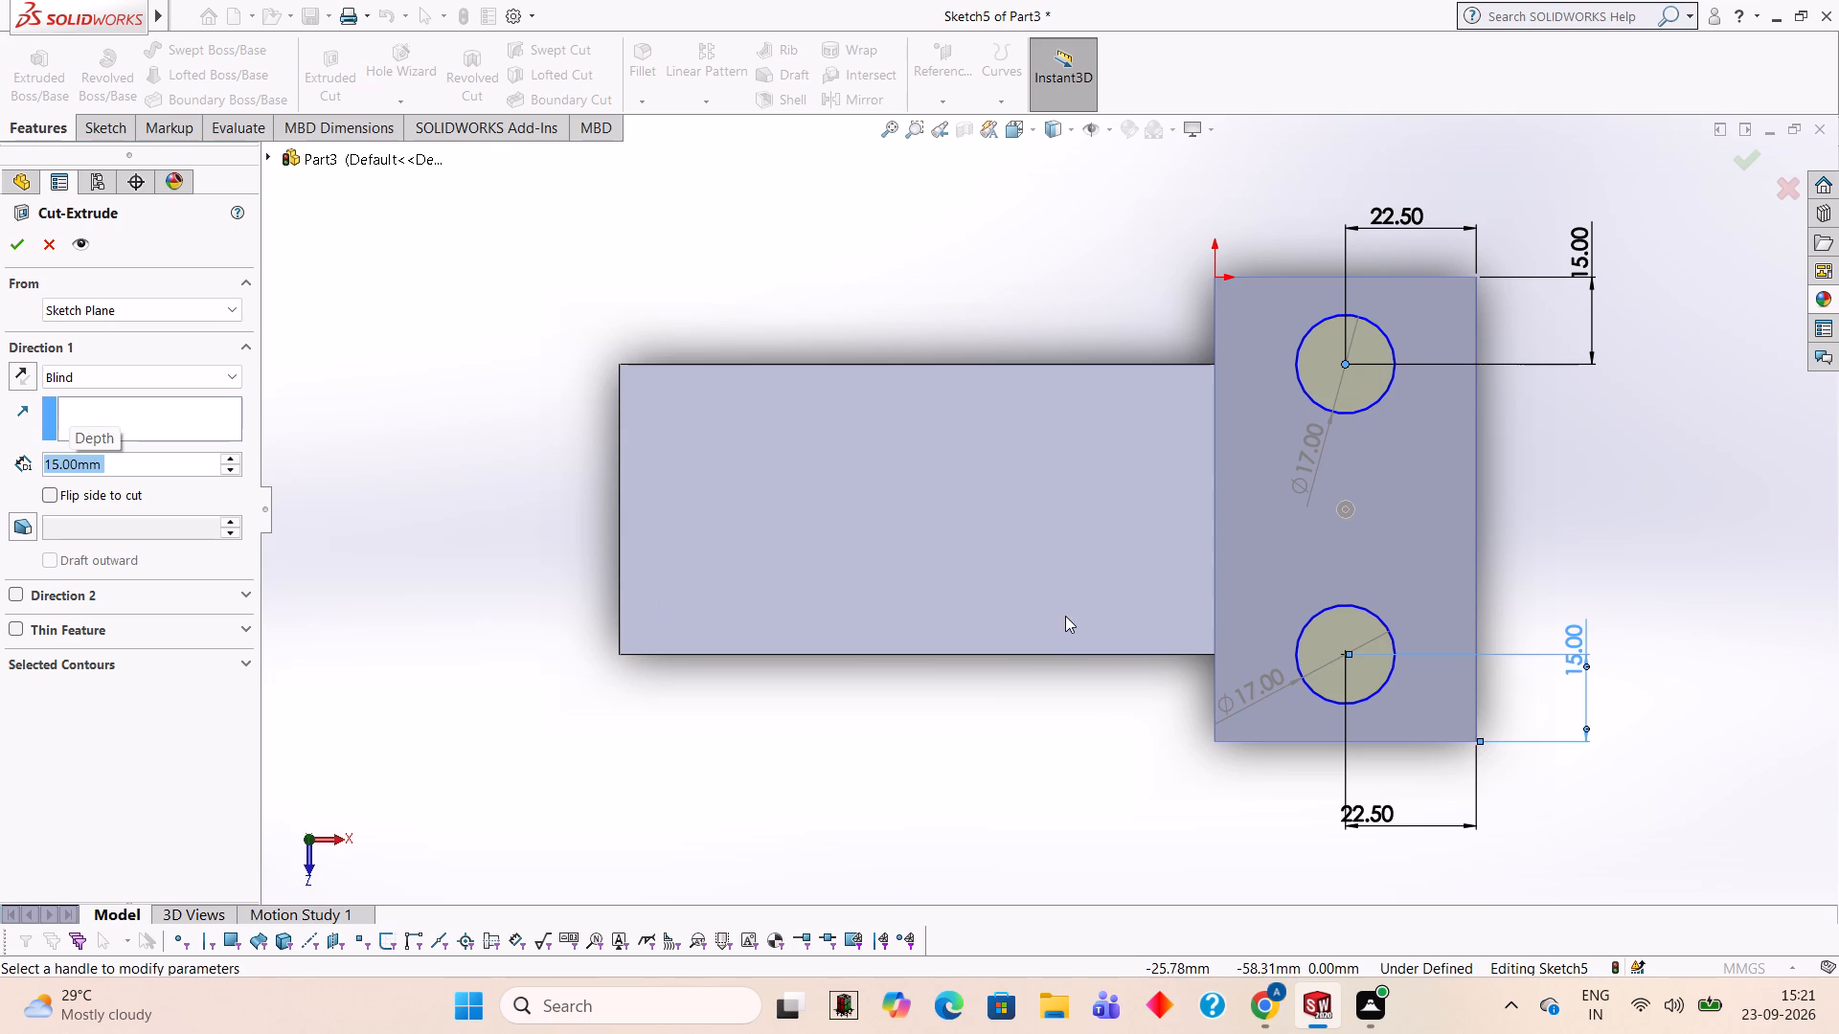
middle_click_drag(1029, 713, 1071, 348)
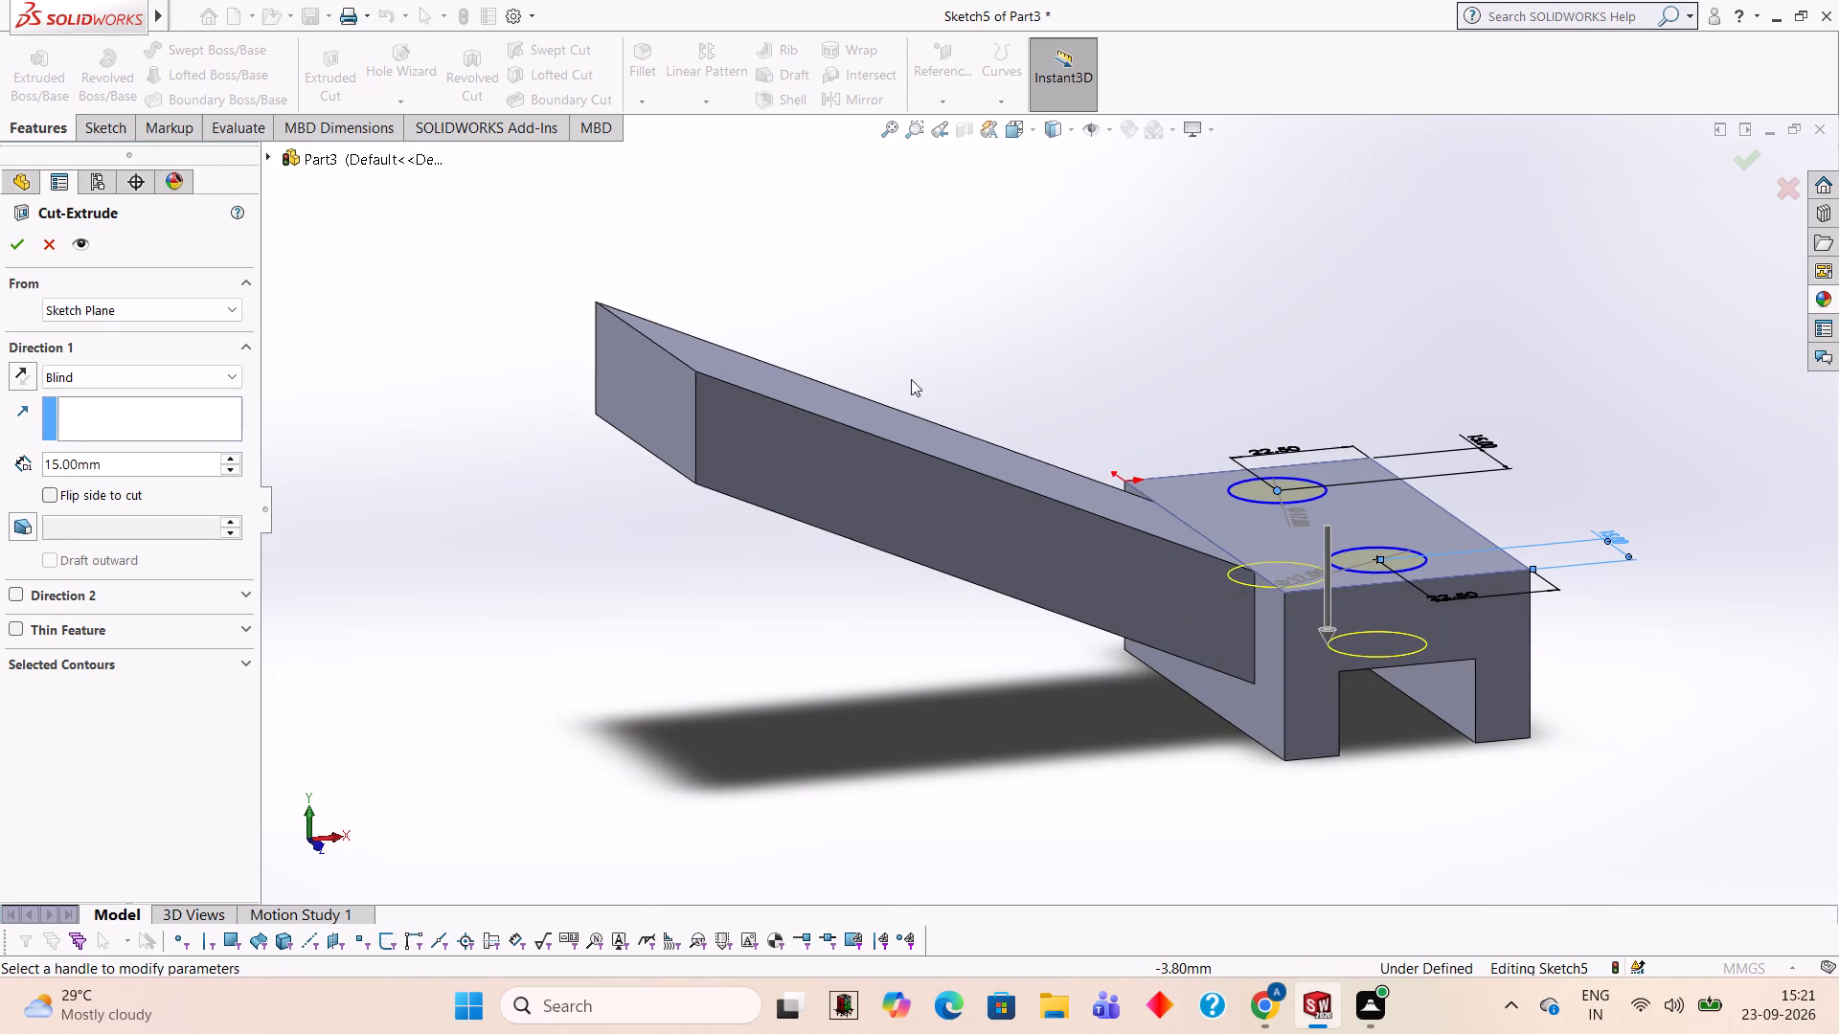
left_click(10, 246)
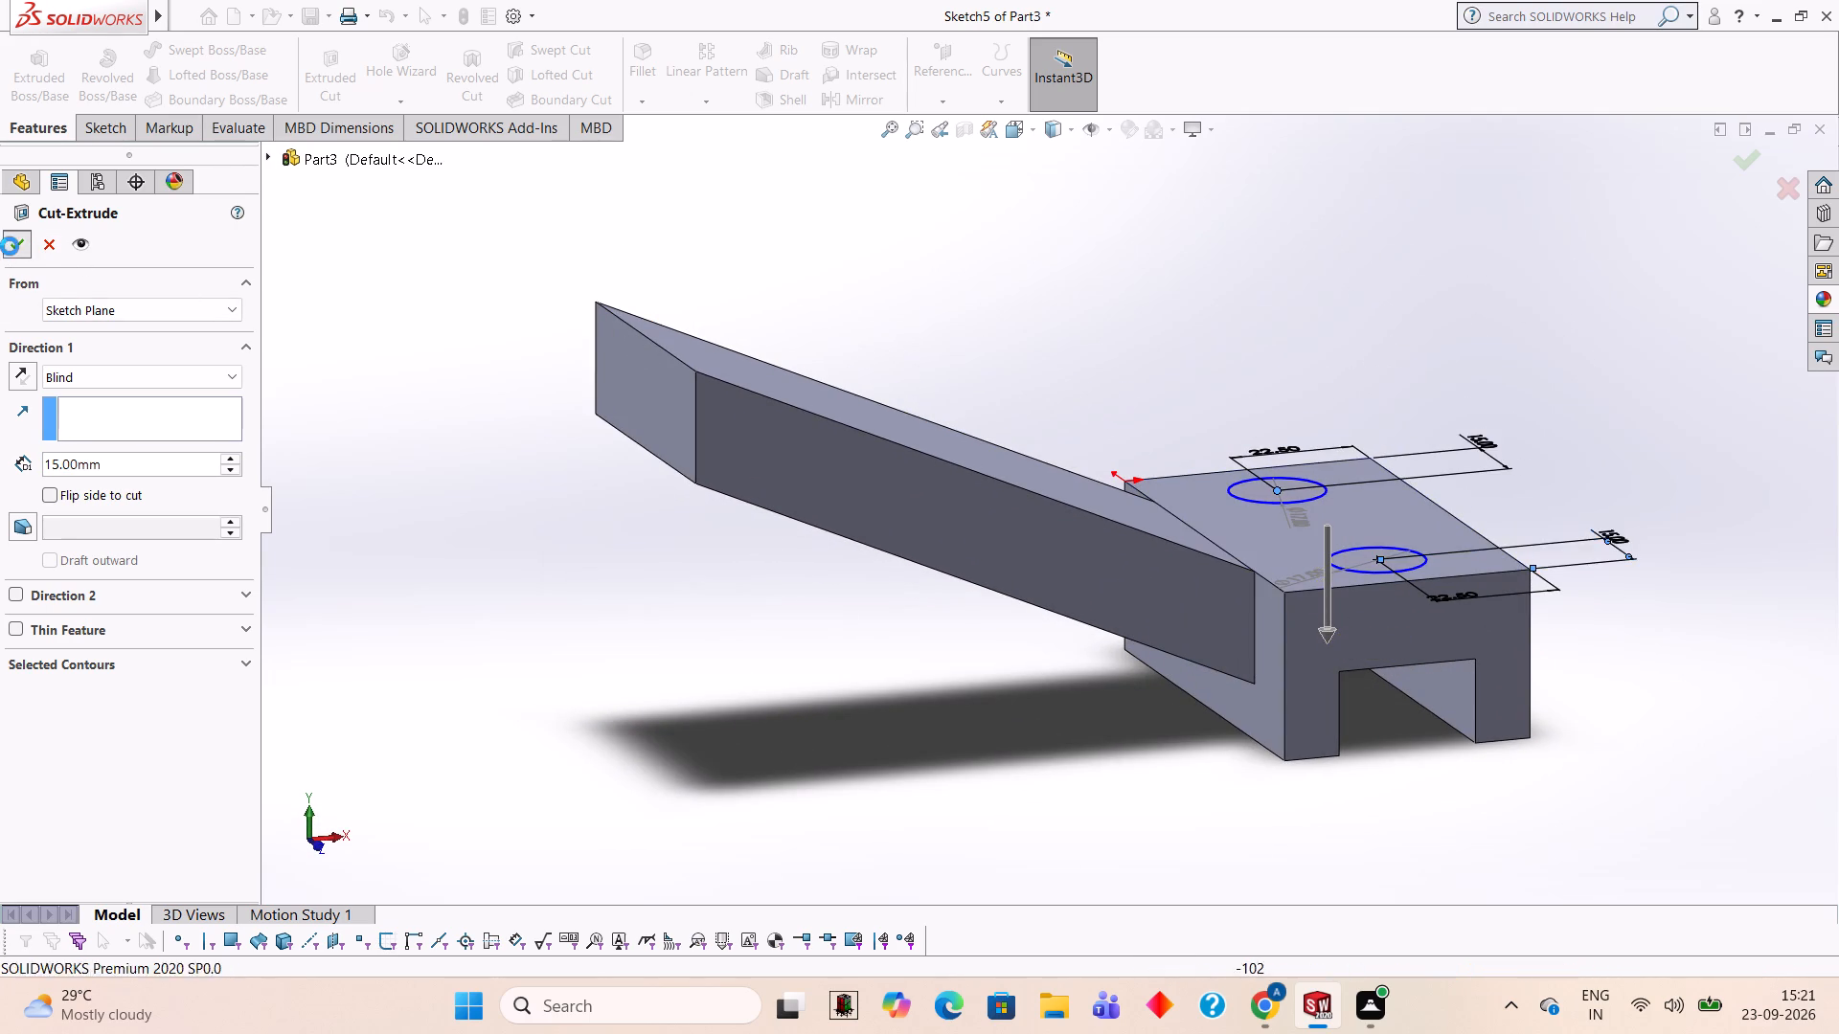
left_click(1533, 483)
On the channel block's U-shaped front face, sketch a 125 mm horizontal line from the upper corner beside the arm, running beneath the arm.
middle_click_drag(1589, 453, 1614, 576)
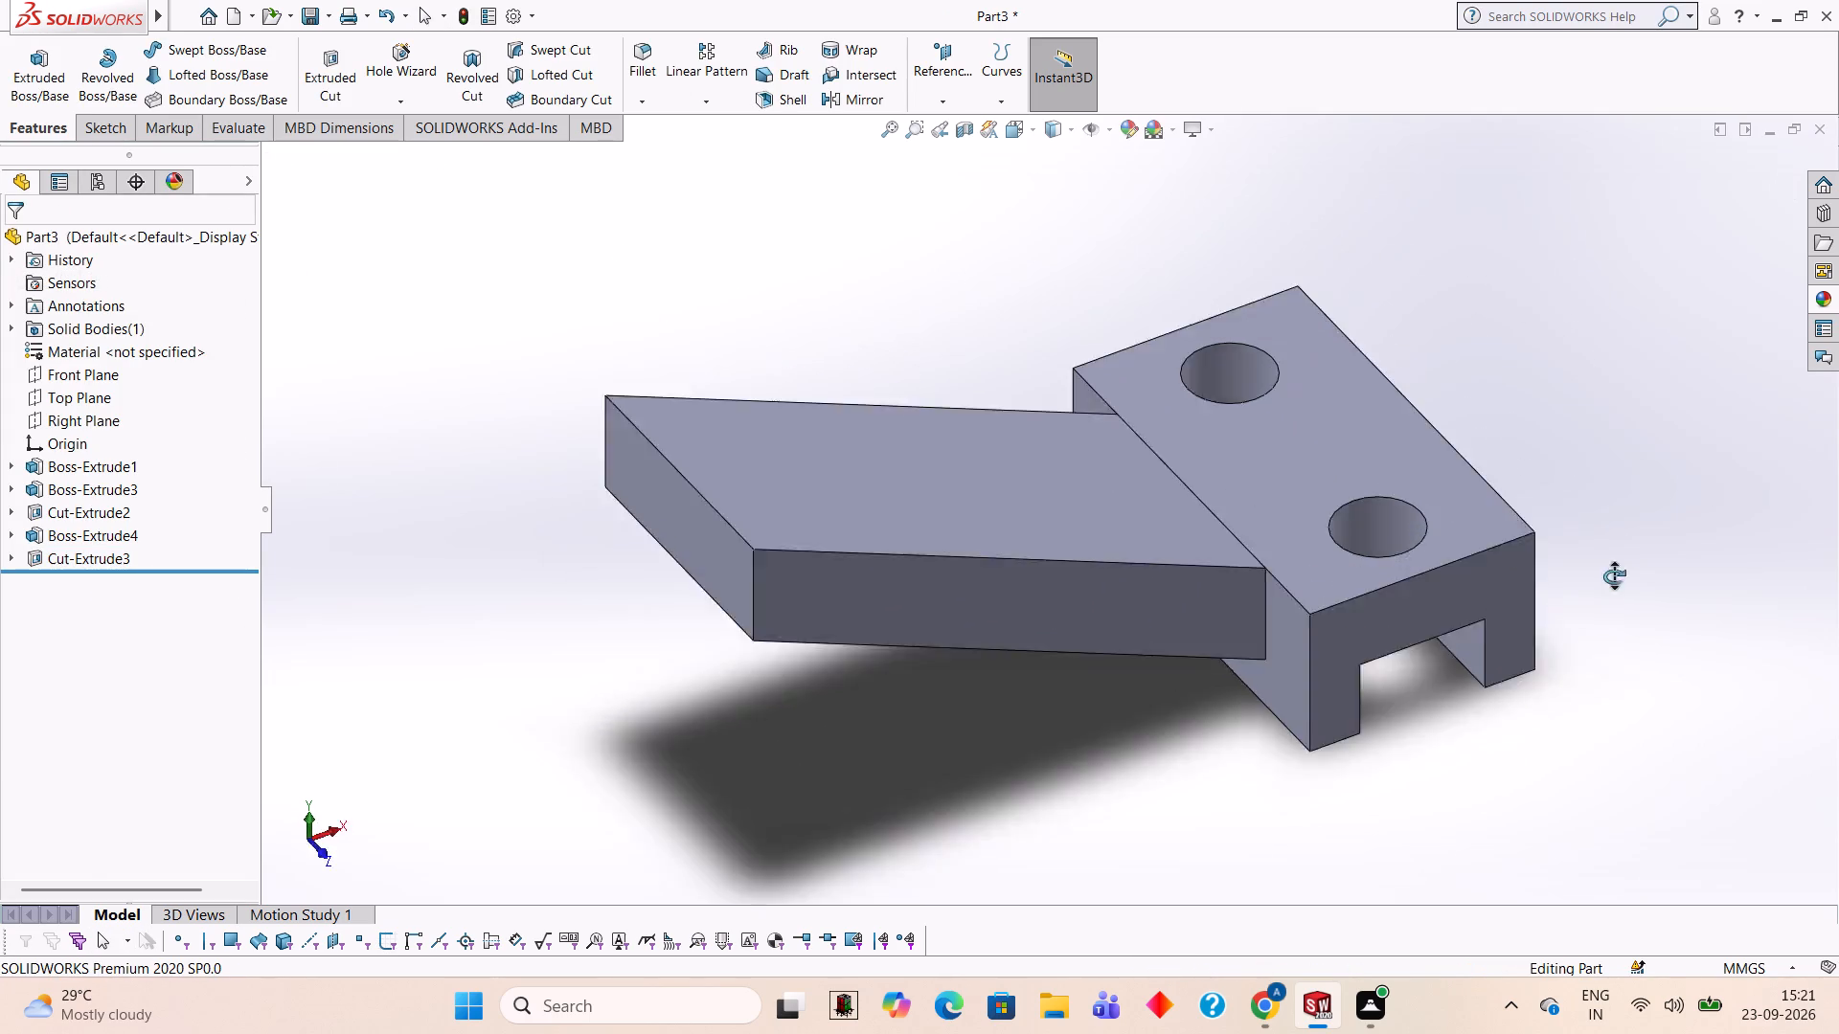
middle_click_drag(1614, 576, 1546, 595)
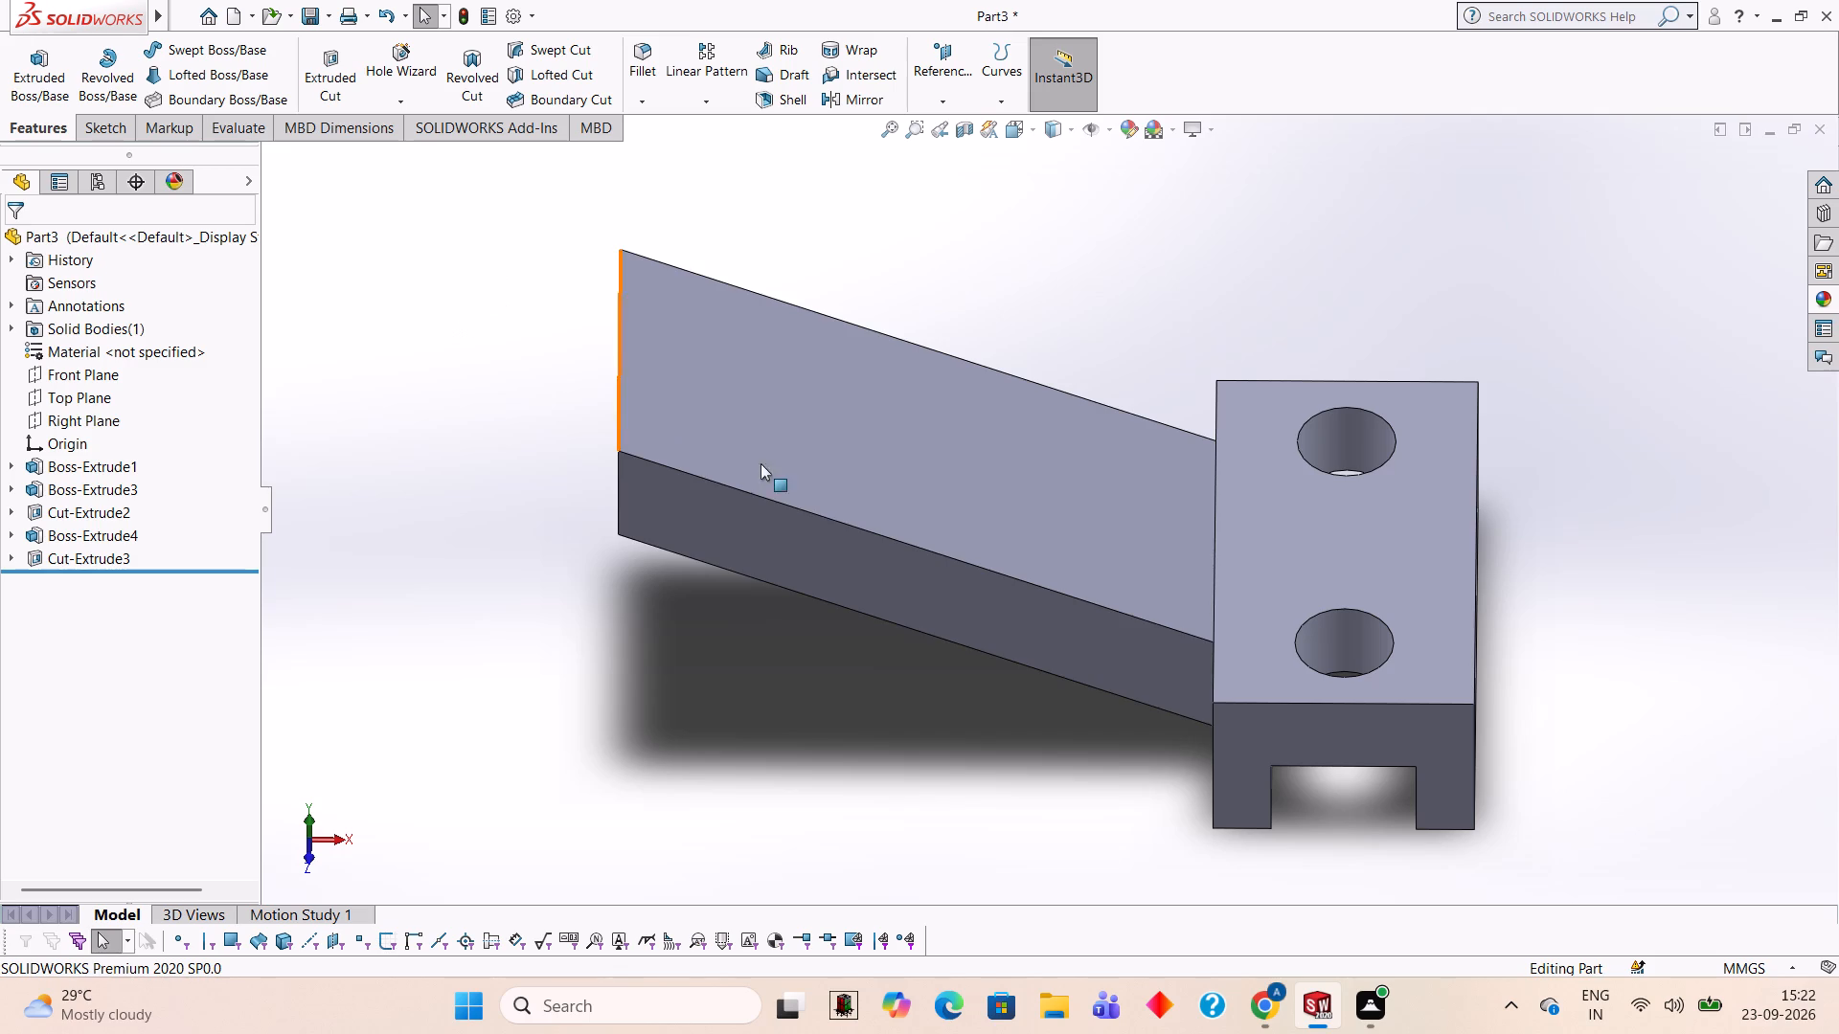
middle_click_drag(995, 694, 993, 493)
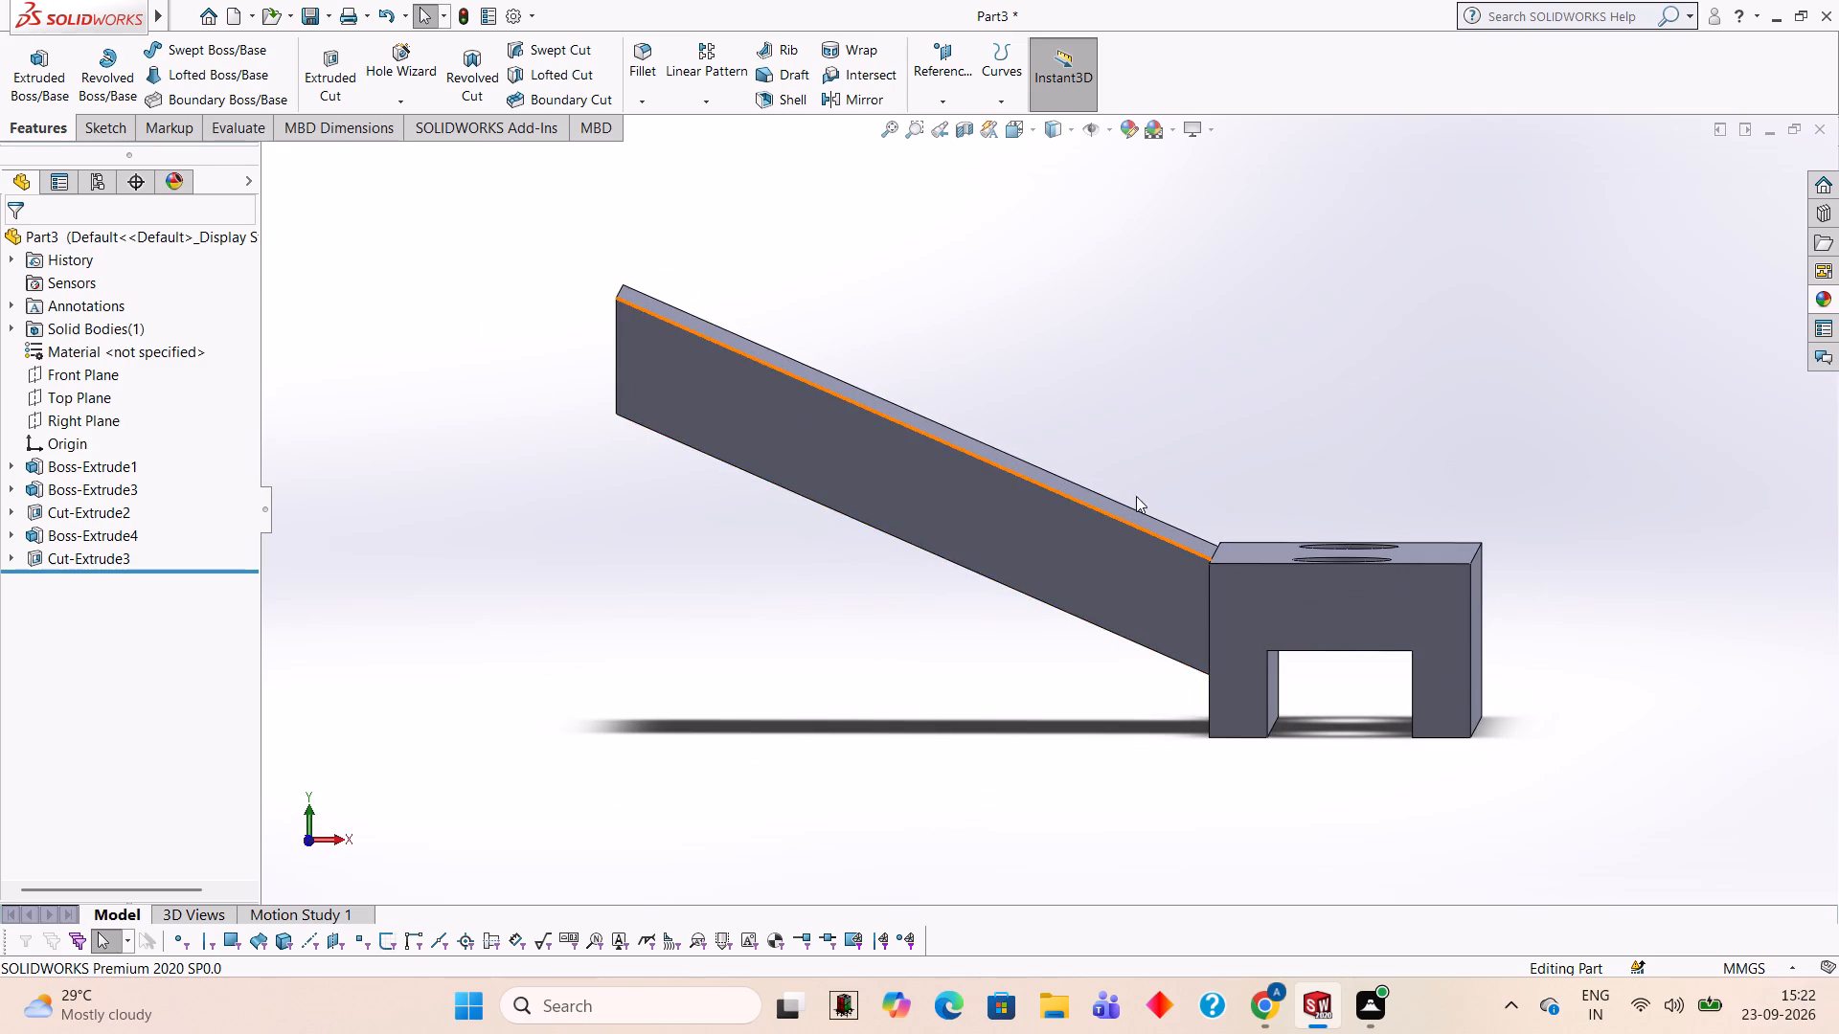
middle_click_drag(1085, 416, 1085, 401)
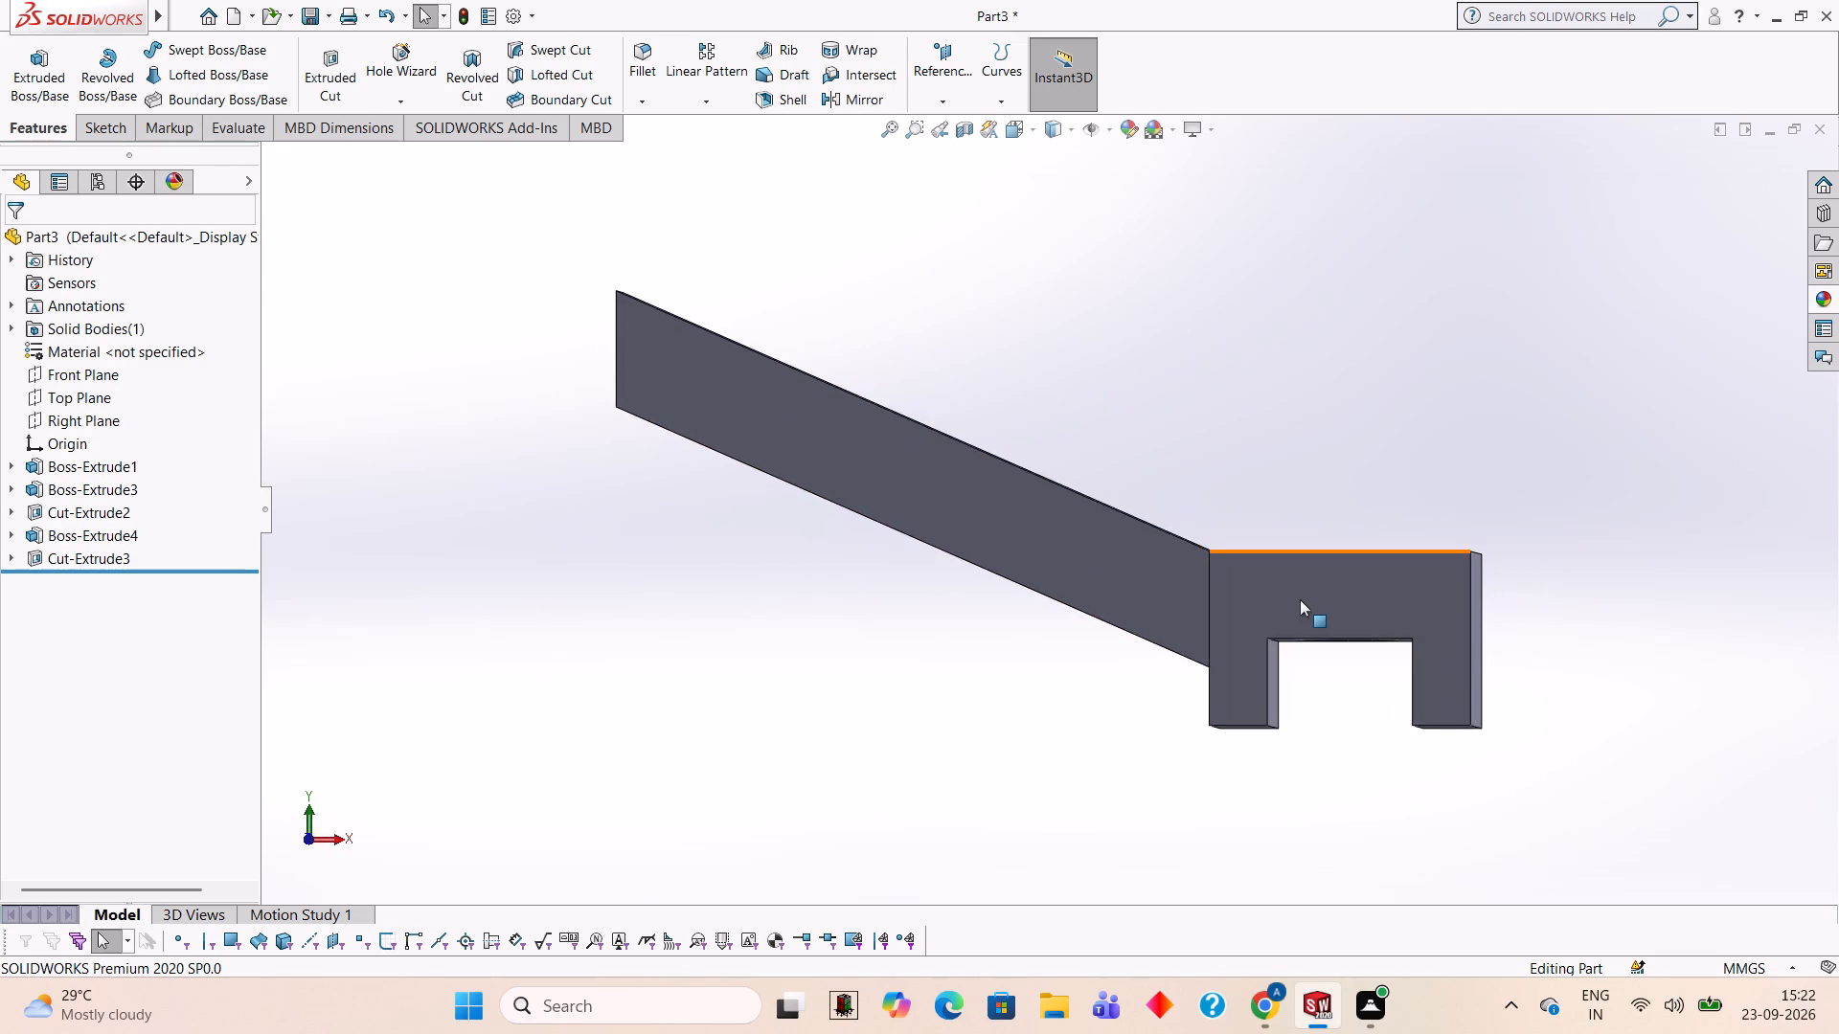
left_click(1300, 599)
left_click(1387, 551)
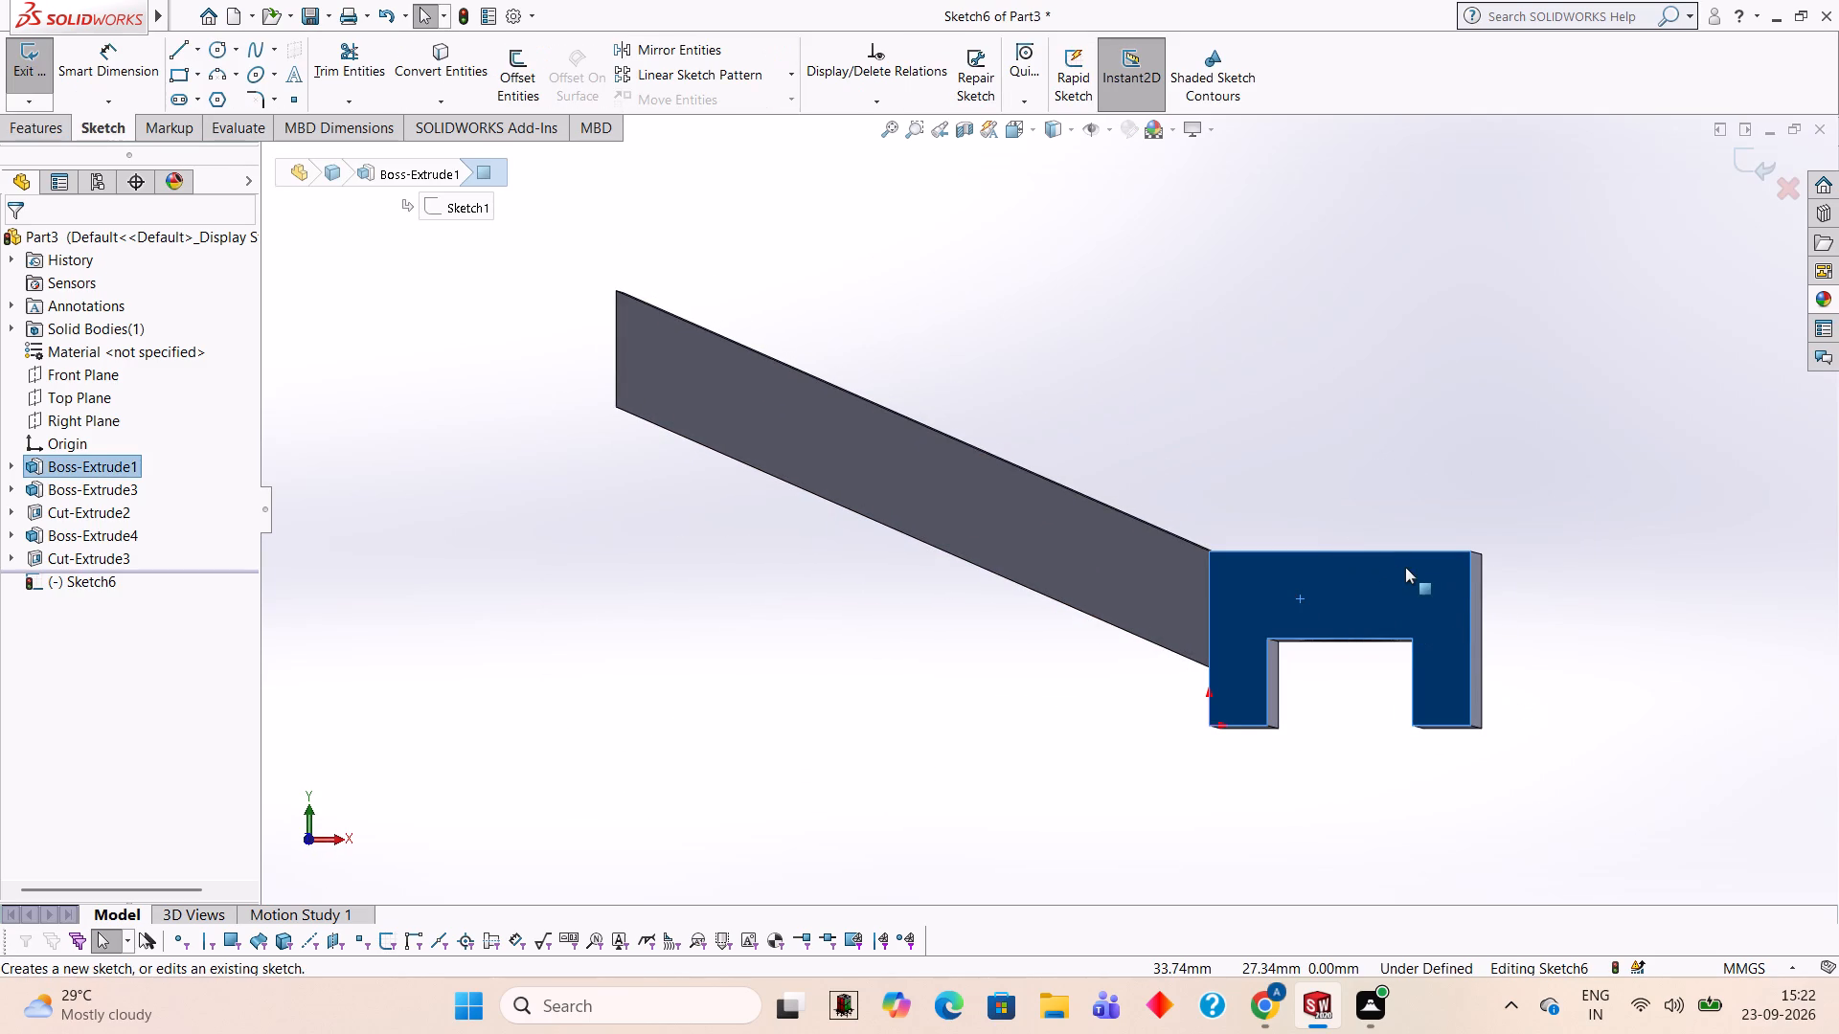
key("ctrl+8")
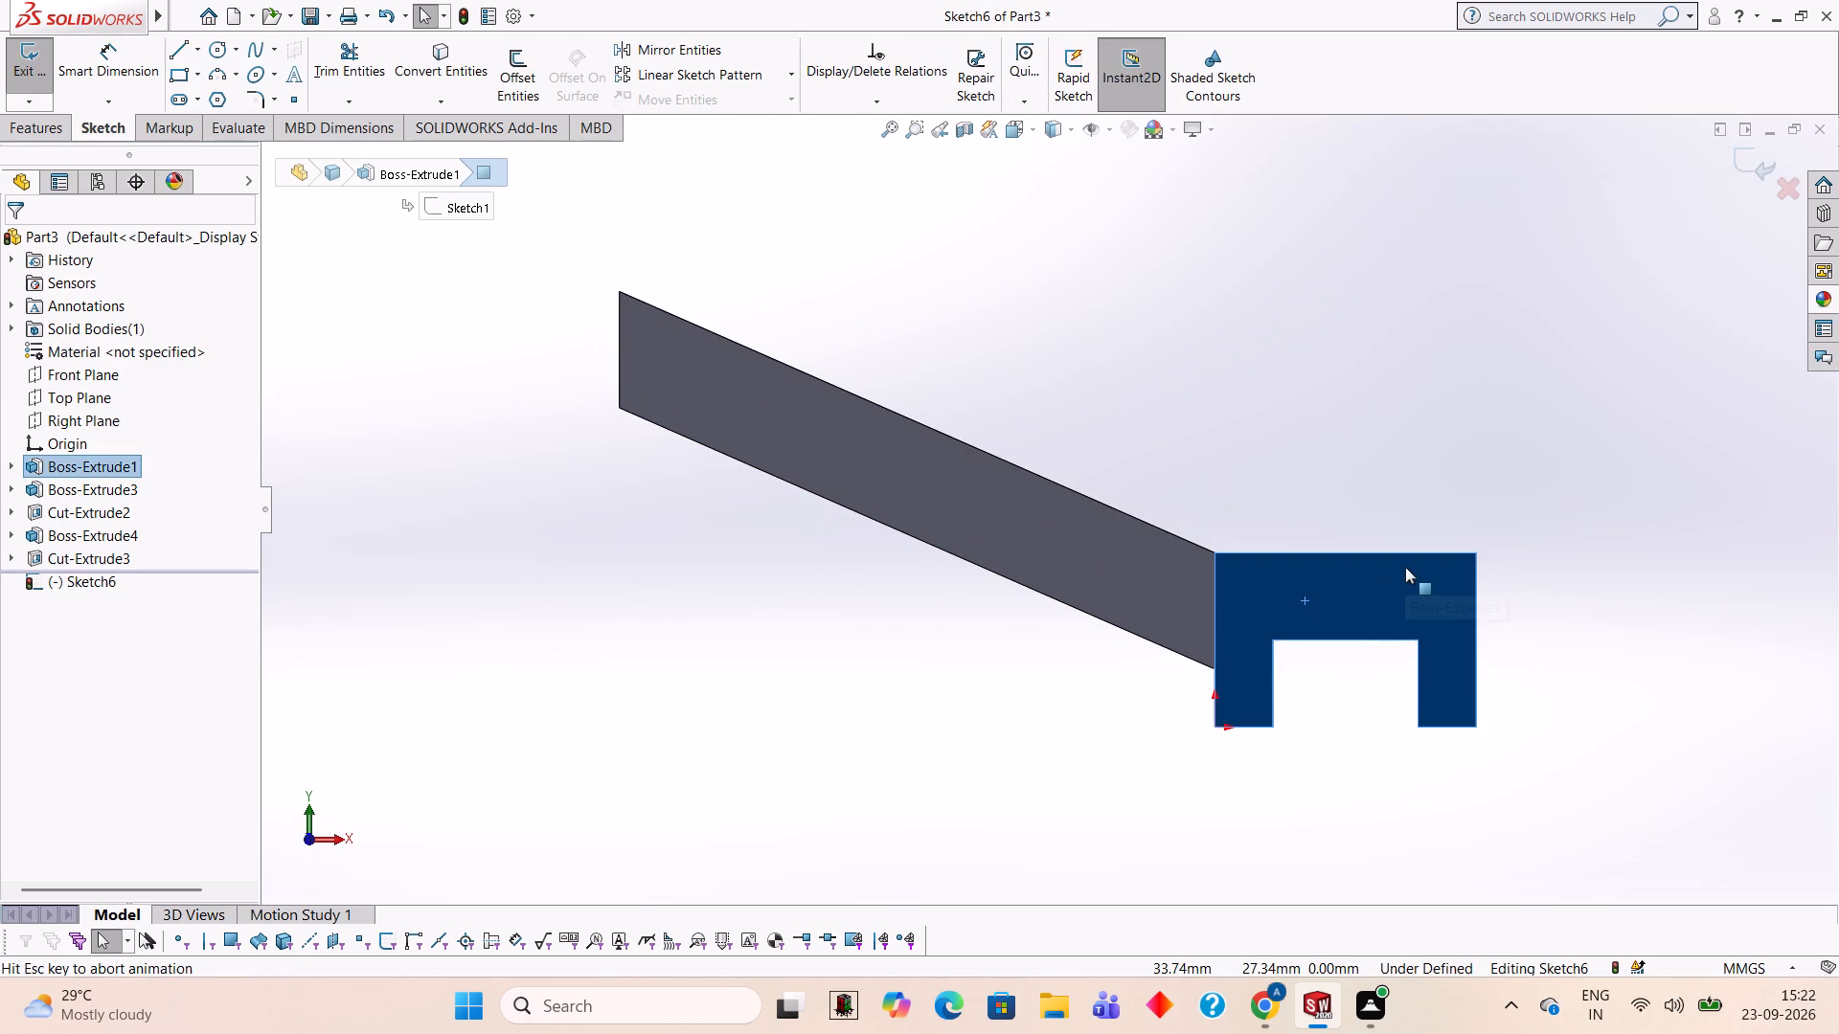
key("ctrl+8")
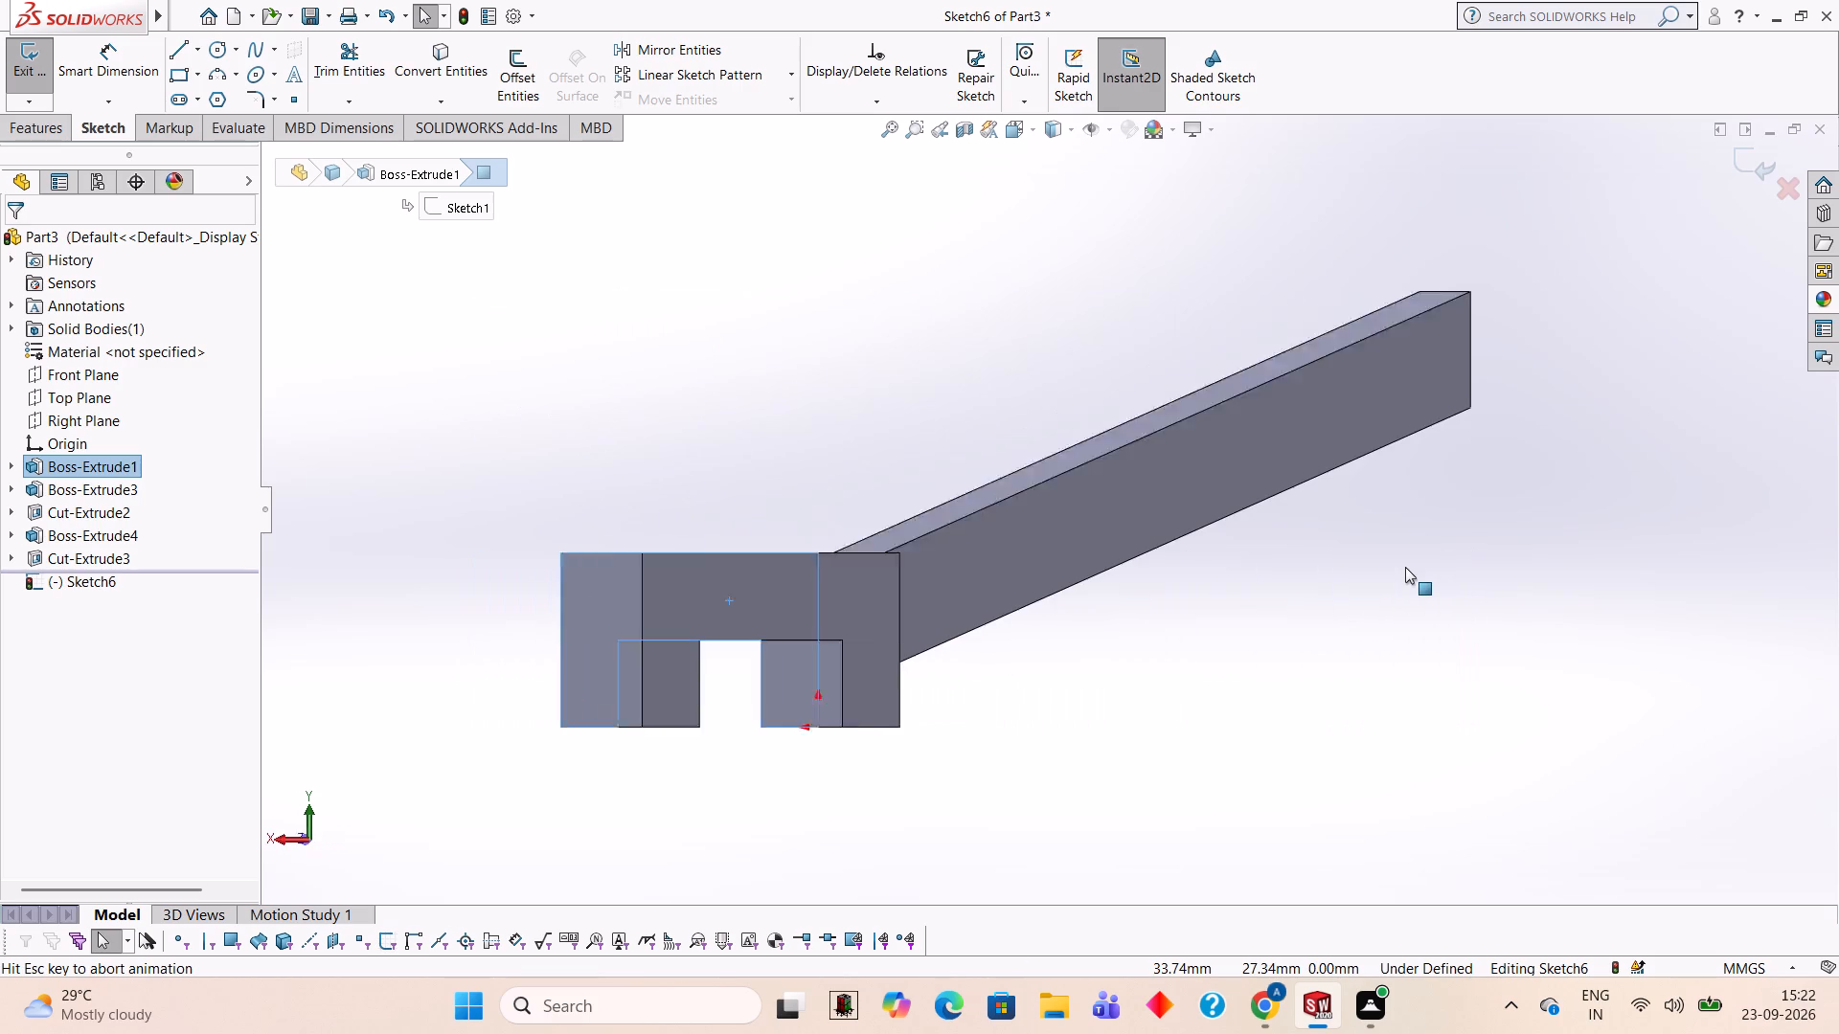
key("ctrl+8")
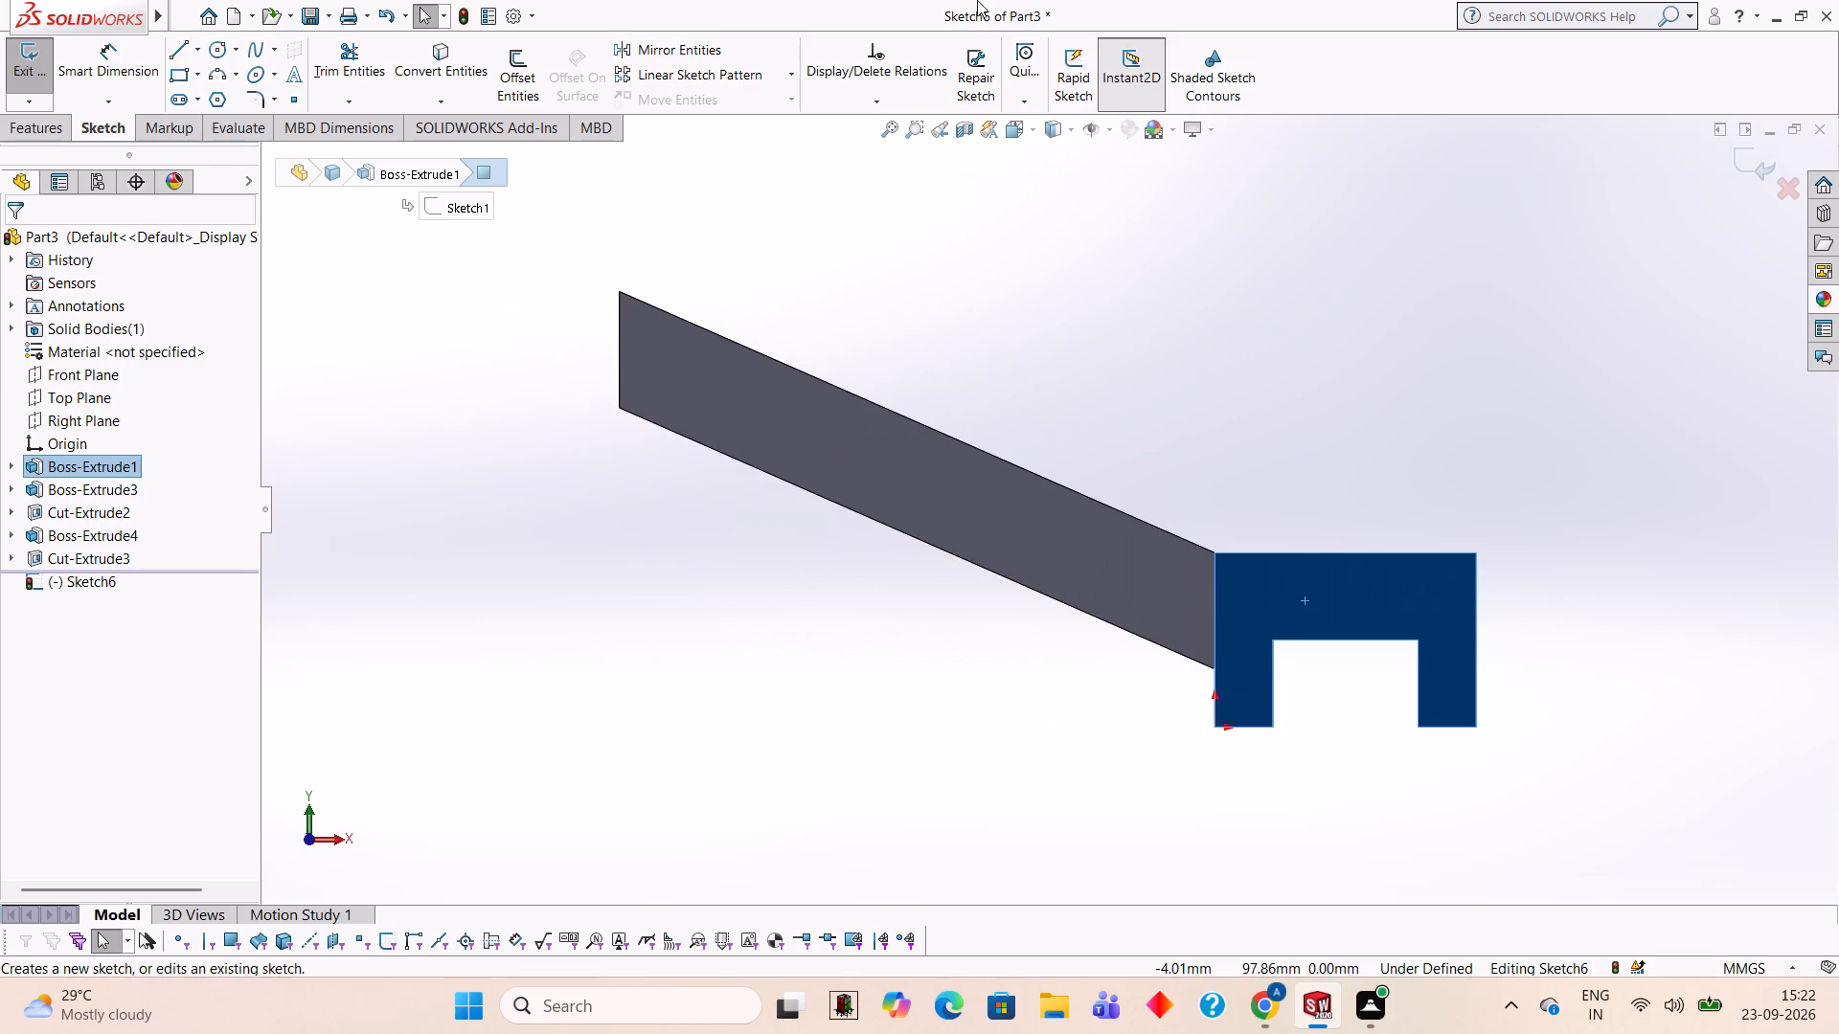
left_click(182, 50)
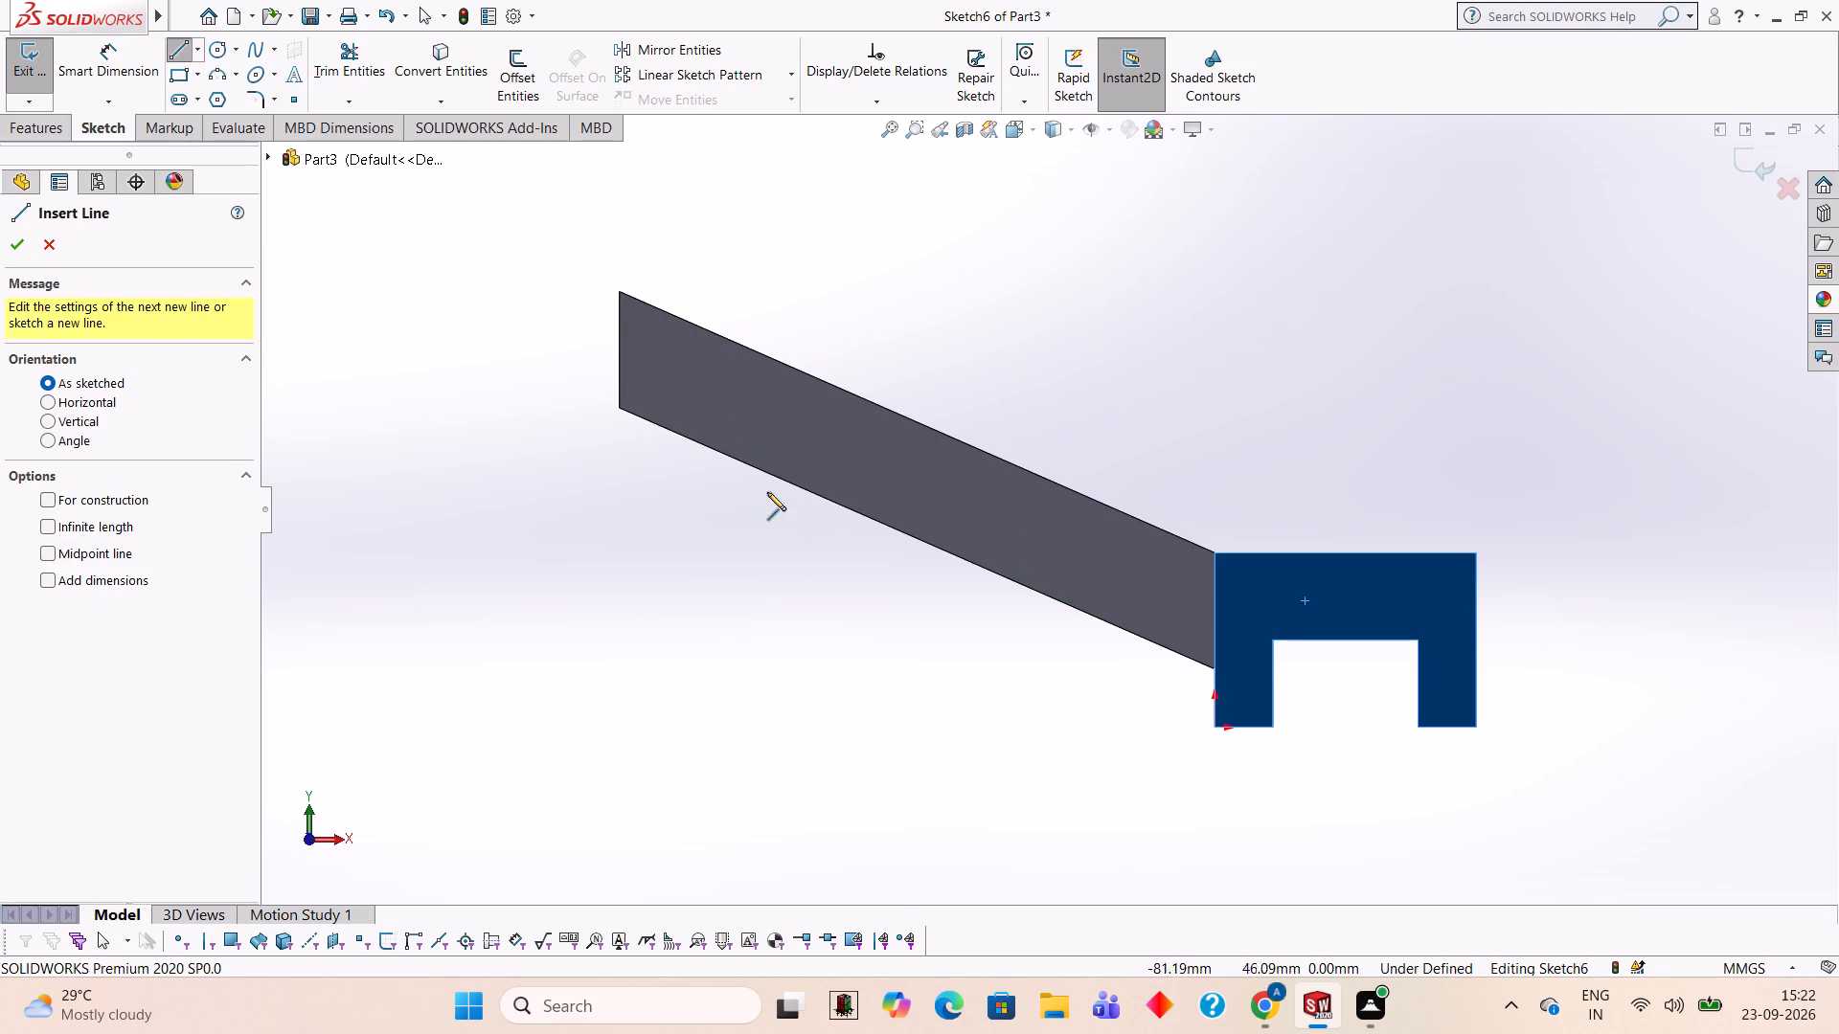
left_click(1214, 553)
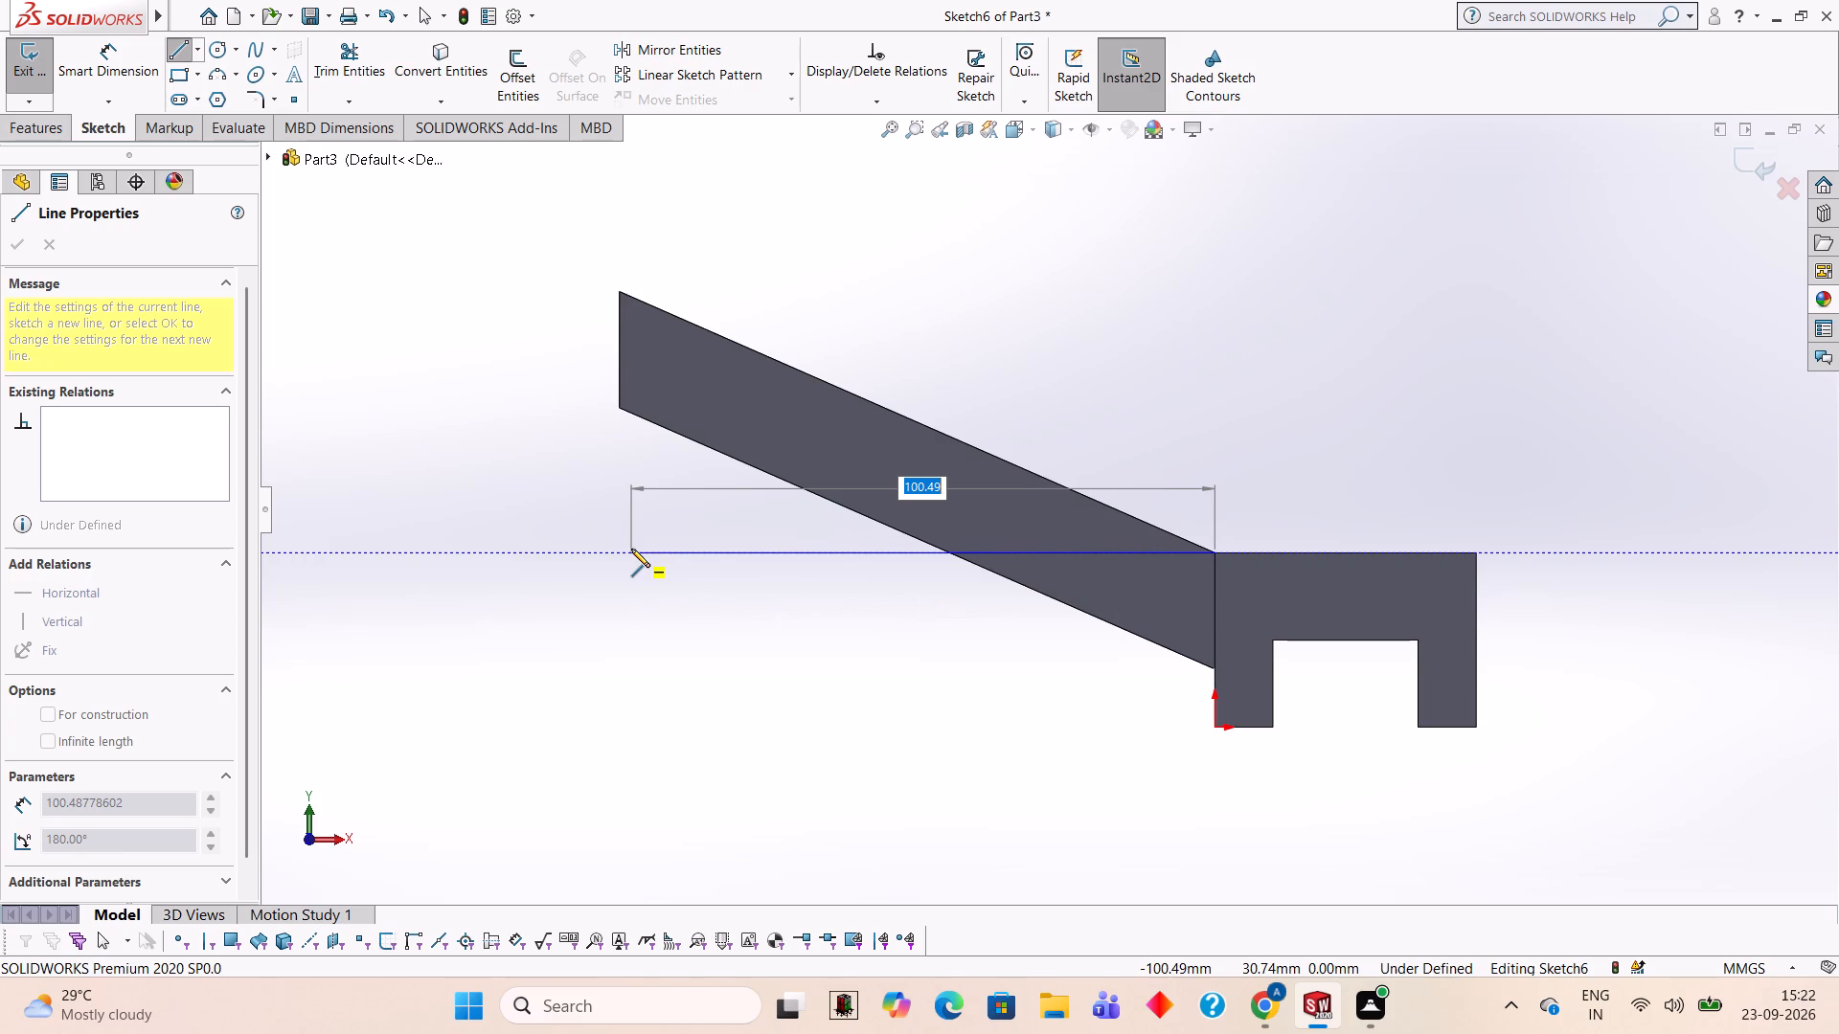
type("125")
key("Return")
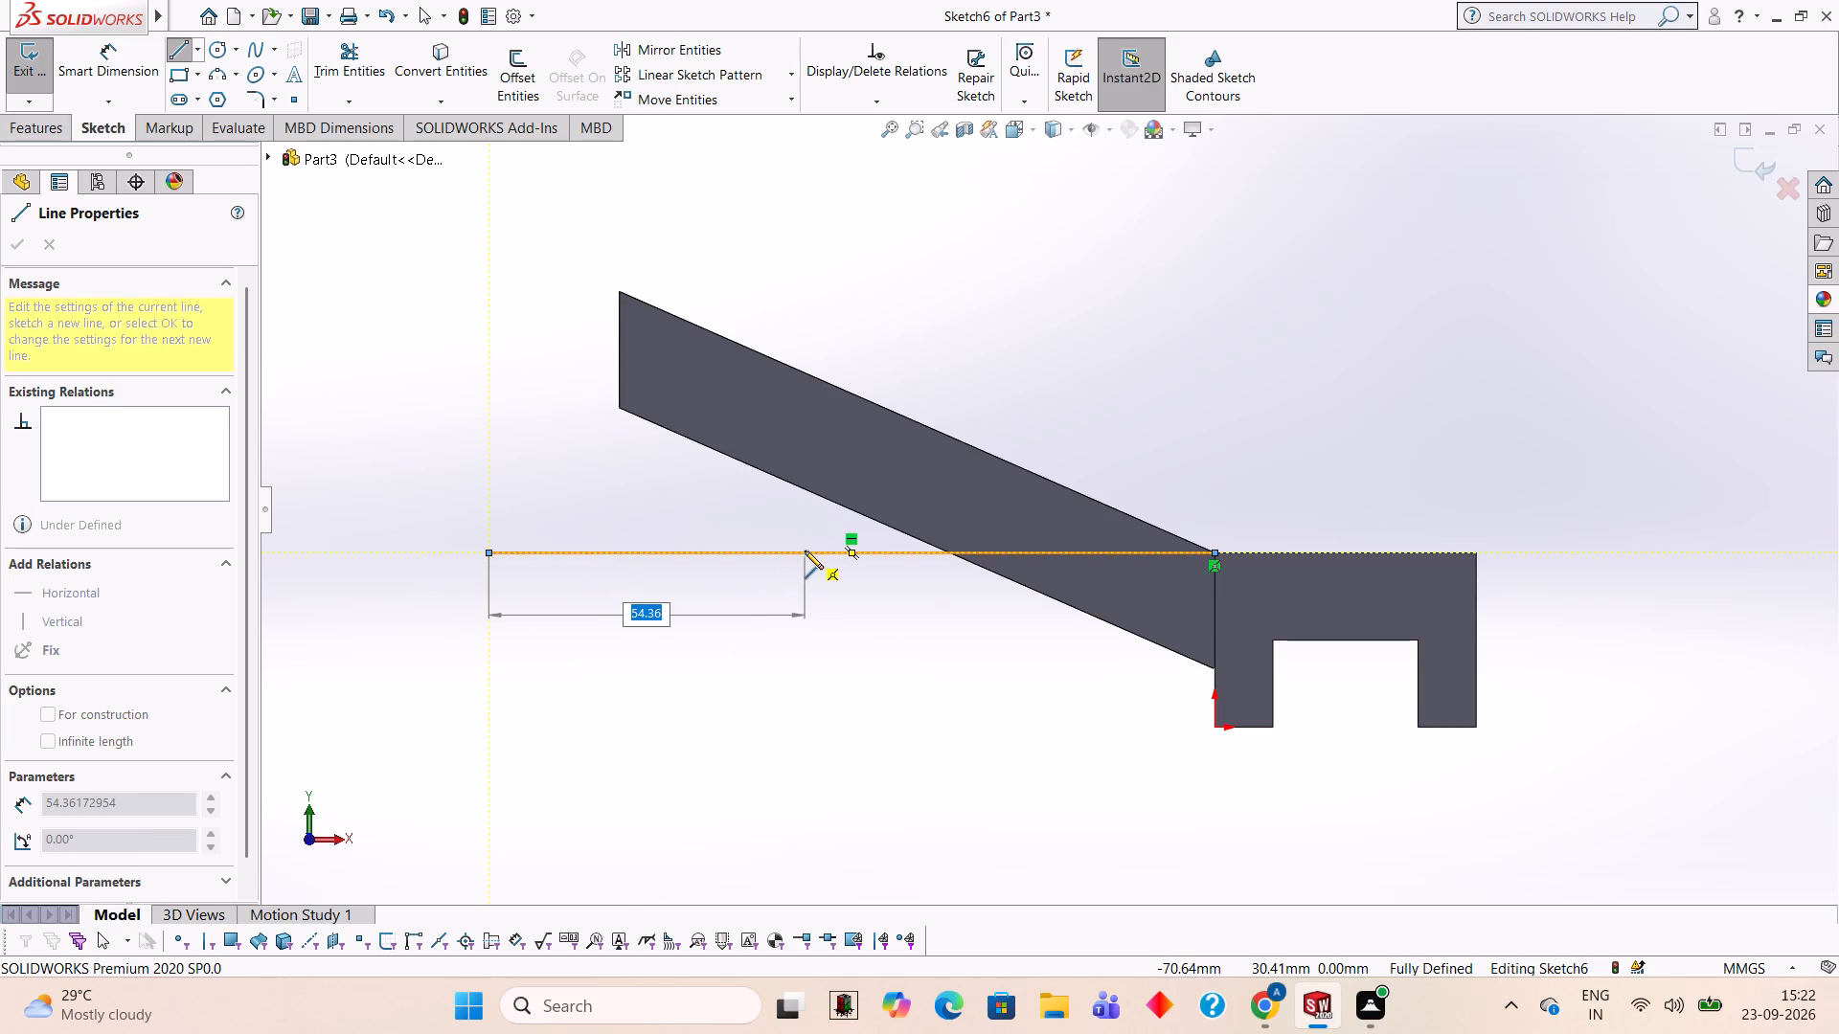
Sketch a 42.5 mm line back along the horizontal line from its free end, then a vertical line about 36 mm up to the arm's upper edge.
type("42.5")
key("Return")
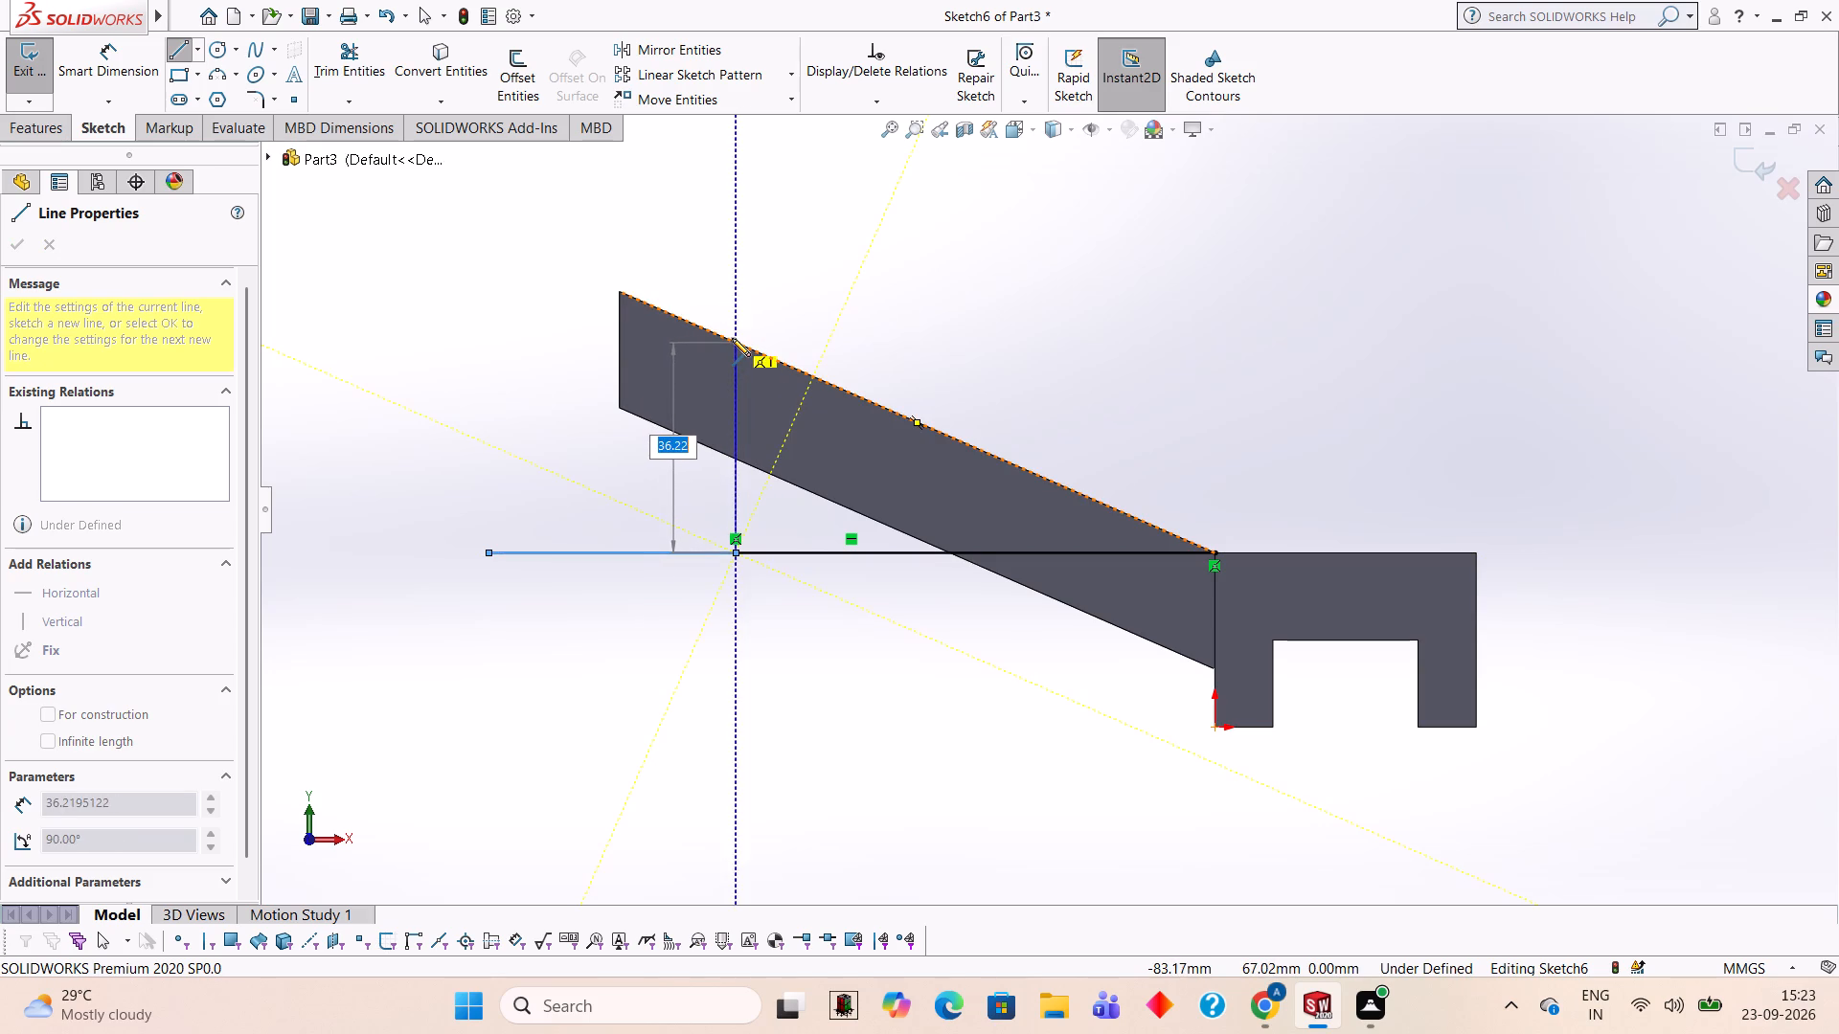
left_click(732, 338)
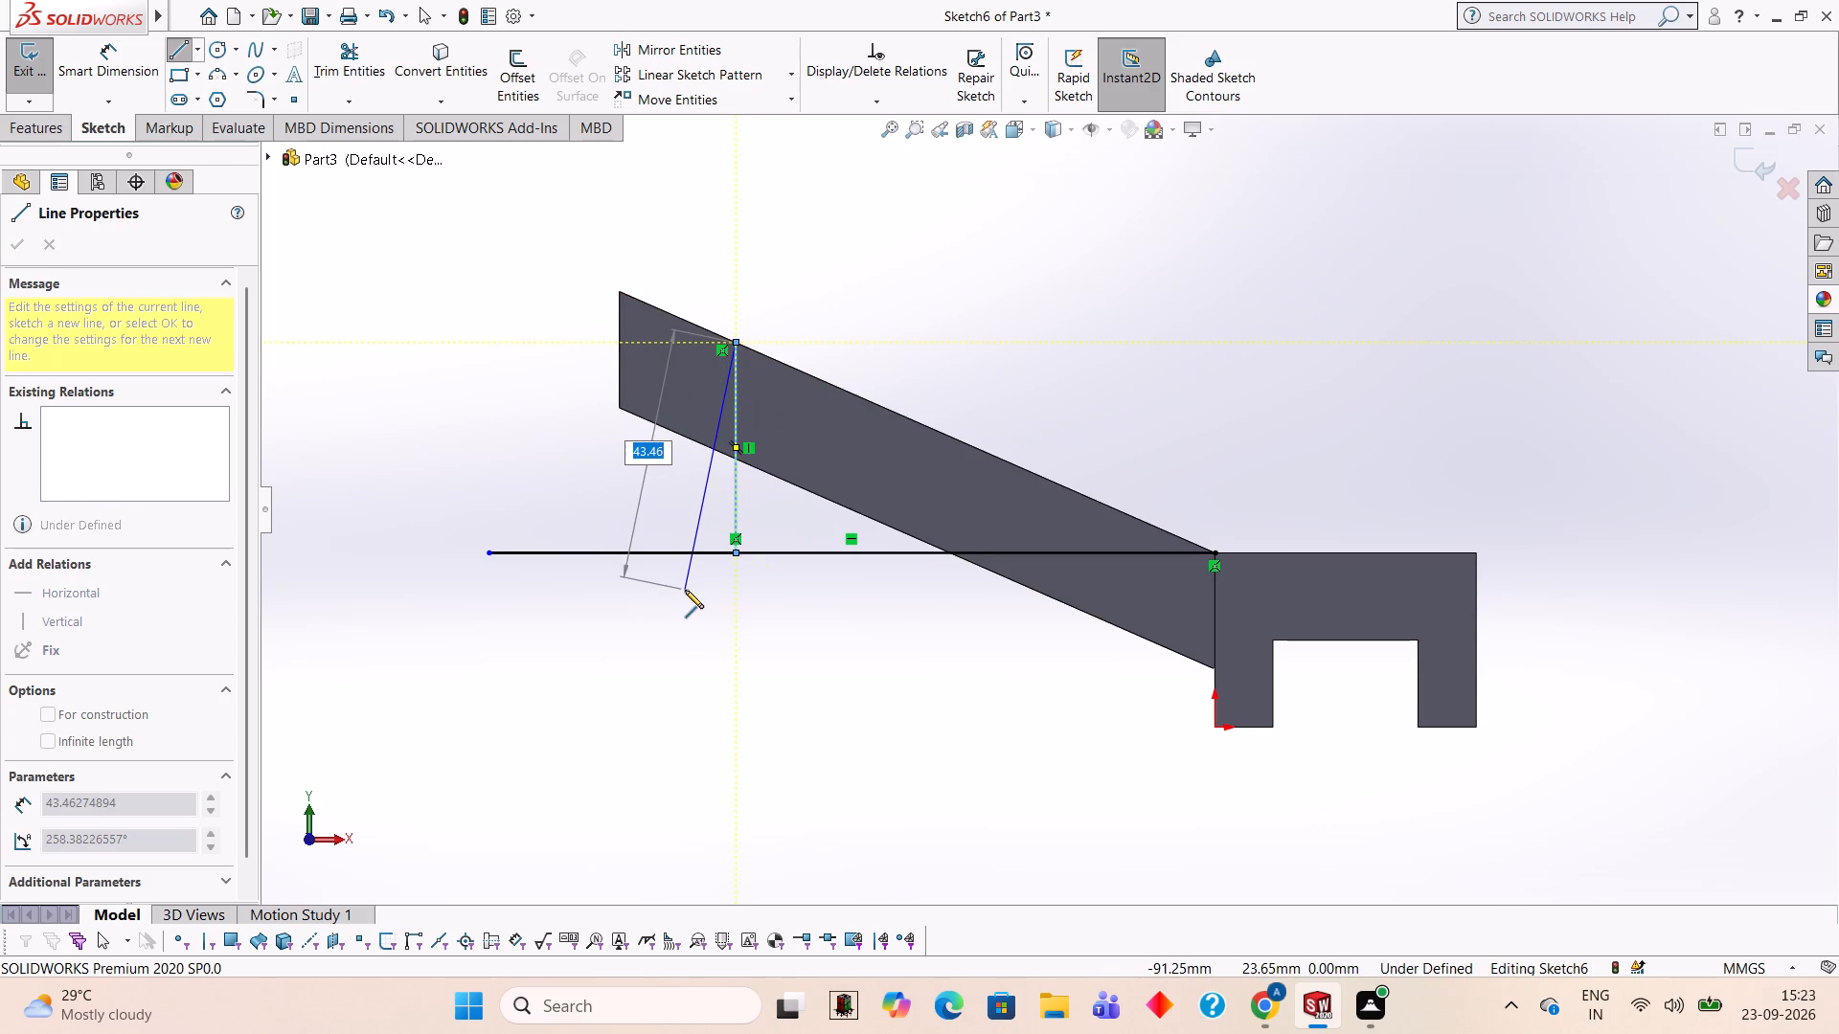
key("Escape")
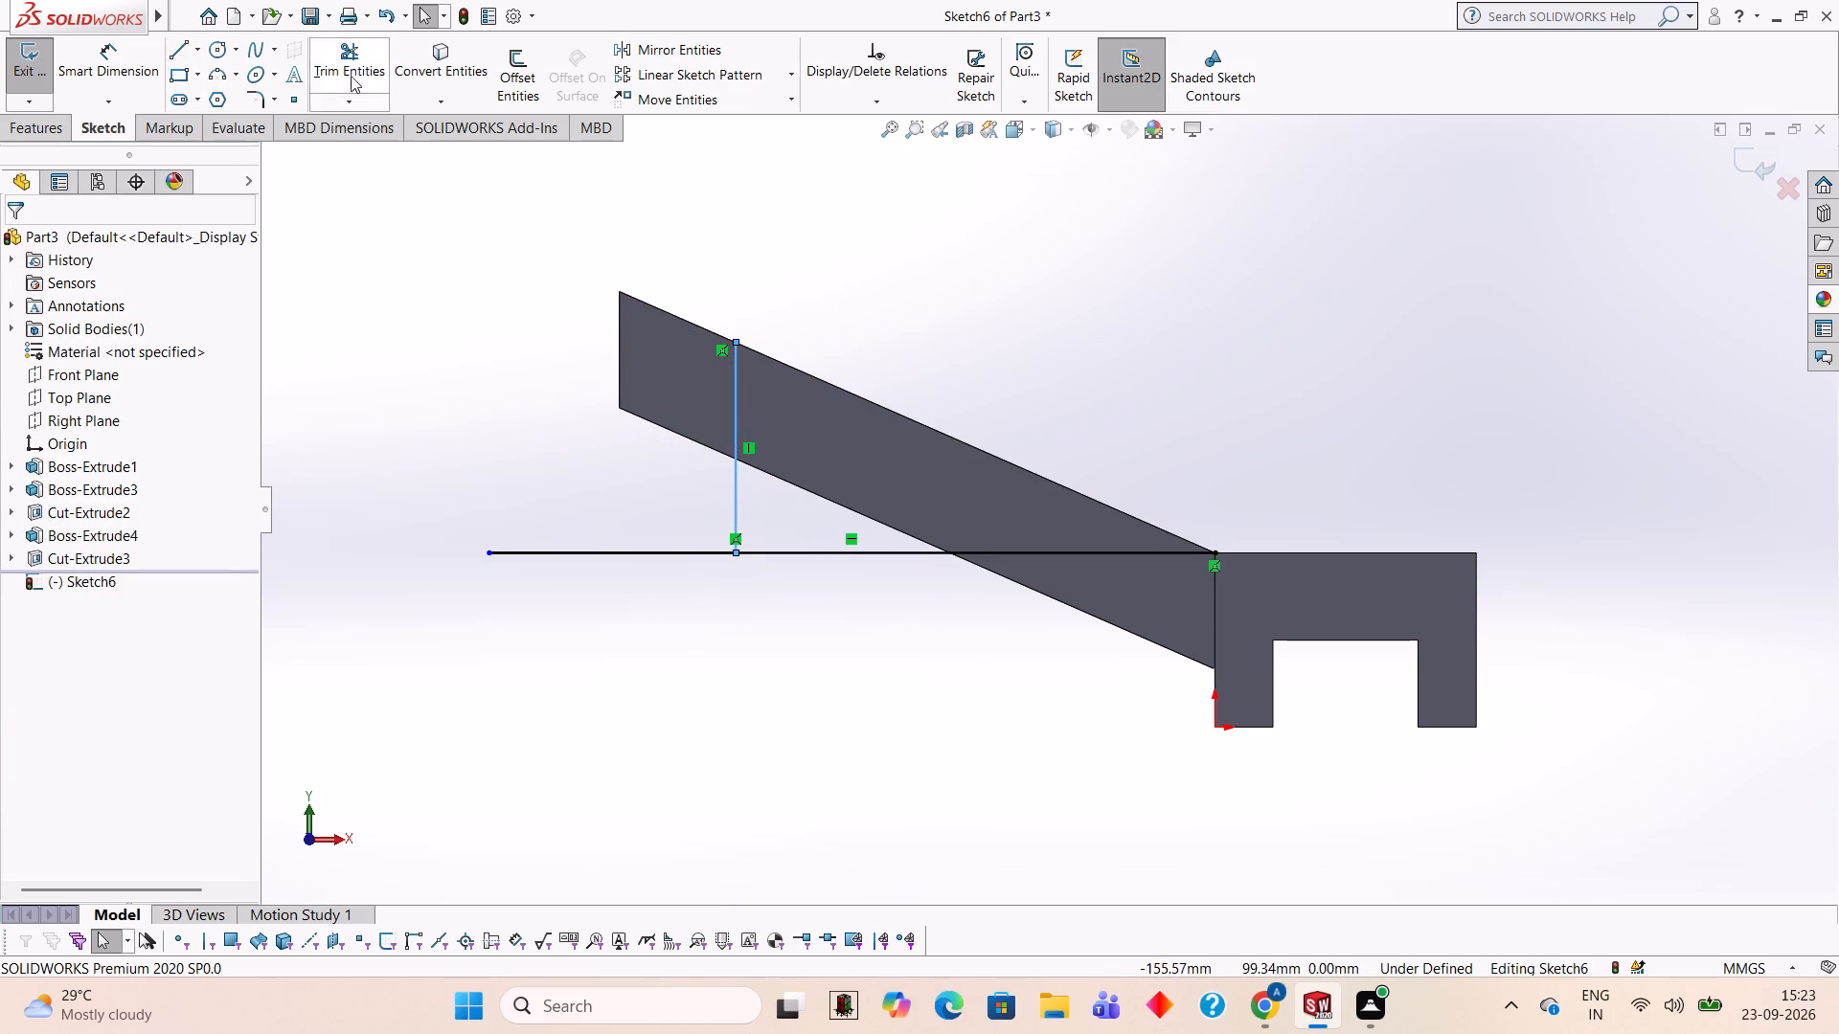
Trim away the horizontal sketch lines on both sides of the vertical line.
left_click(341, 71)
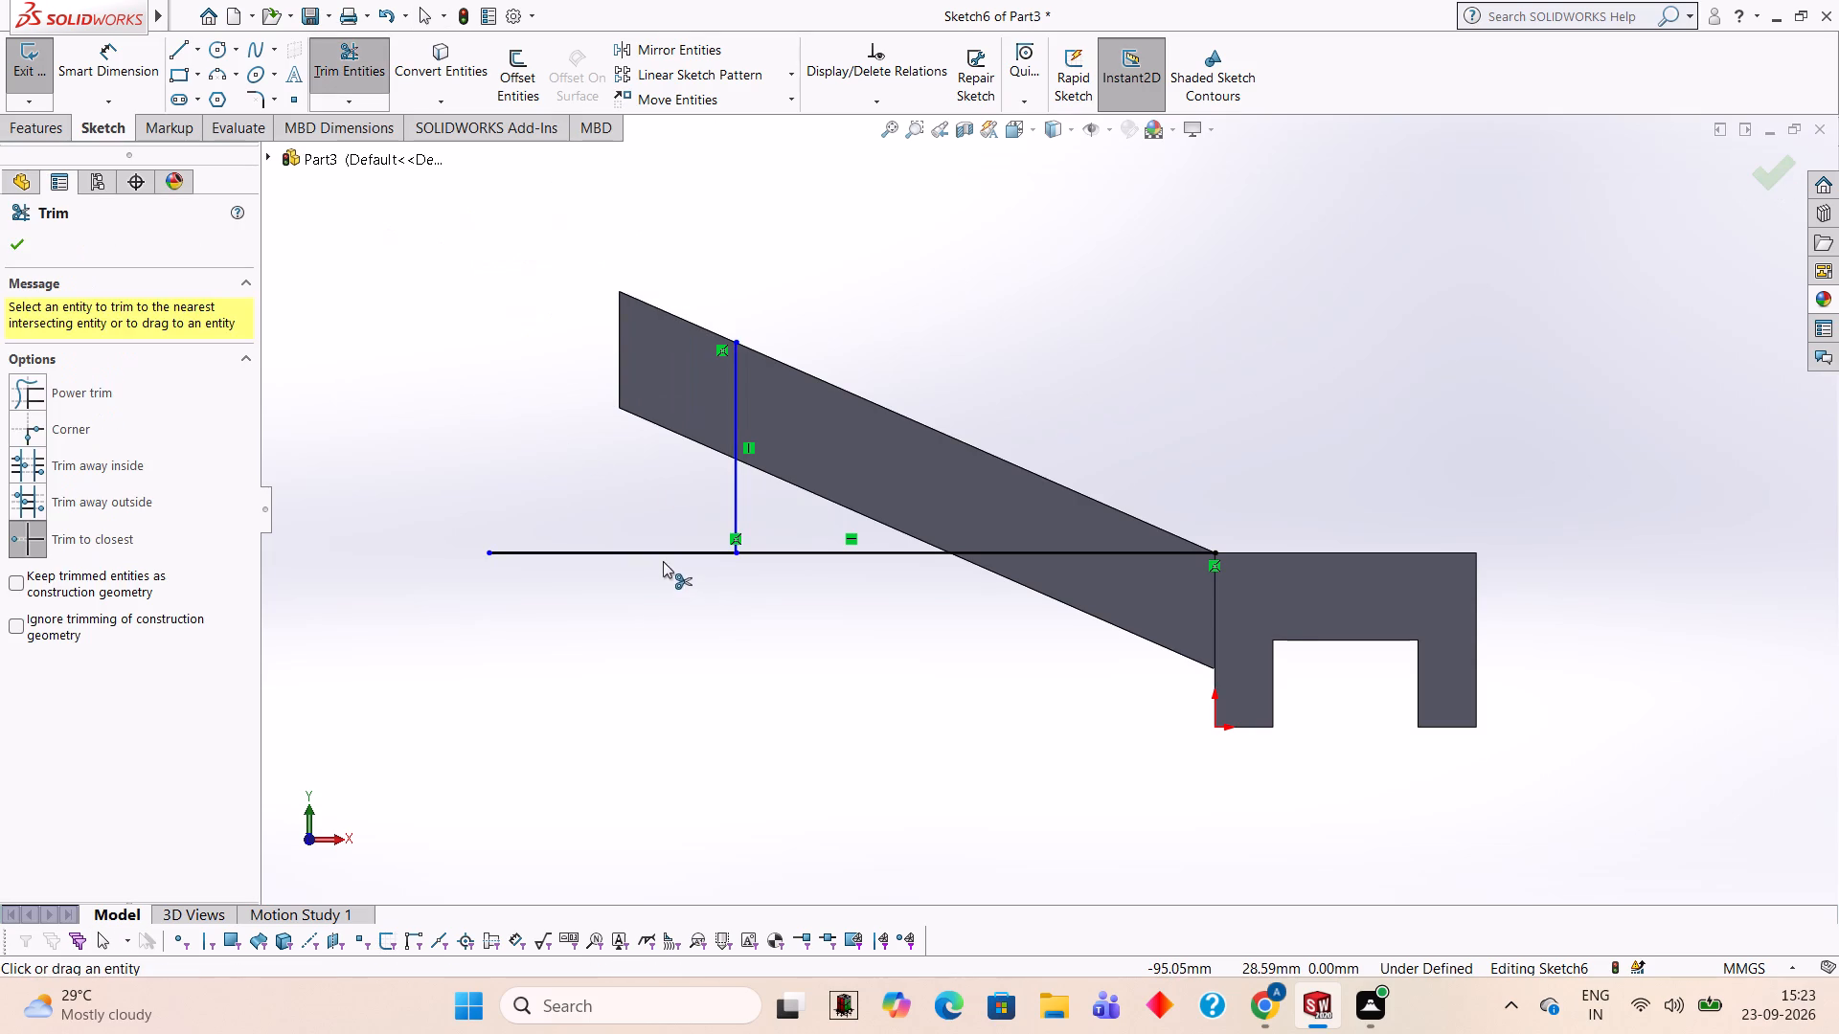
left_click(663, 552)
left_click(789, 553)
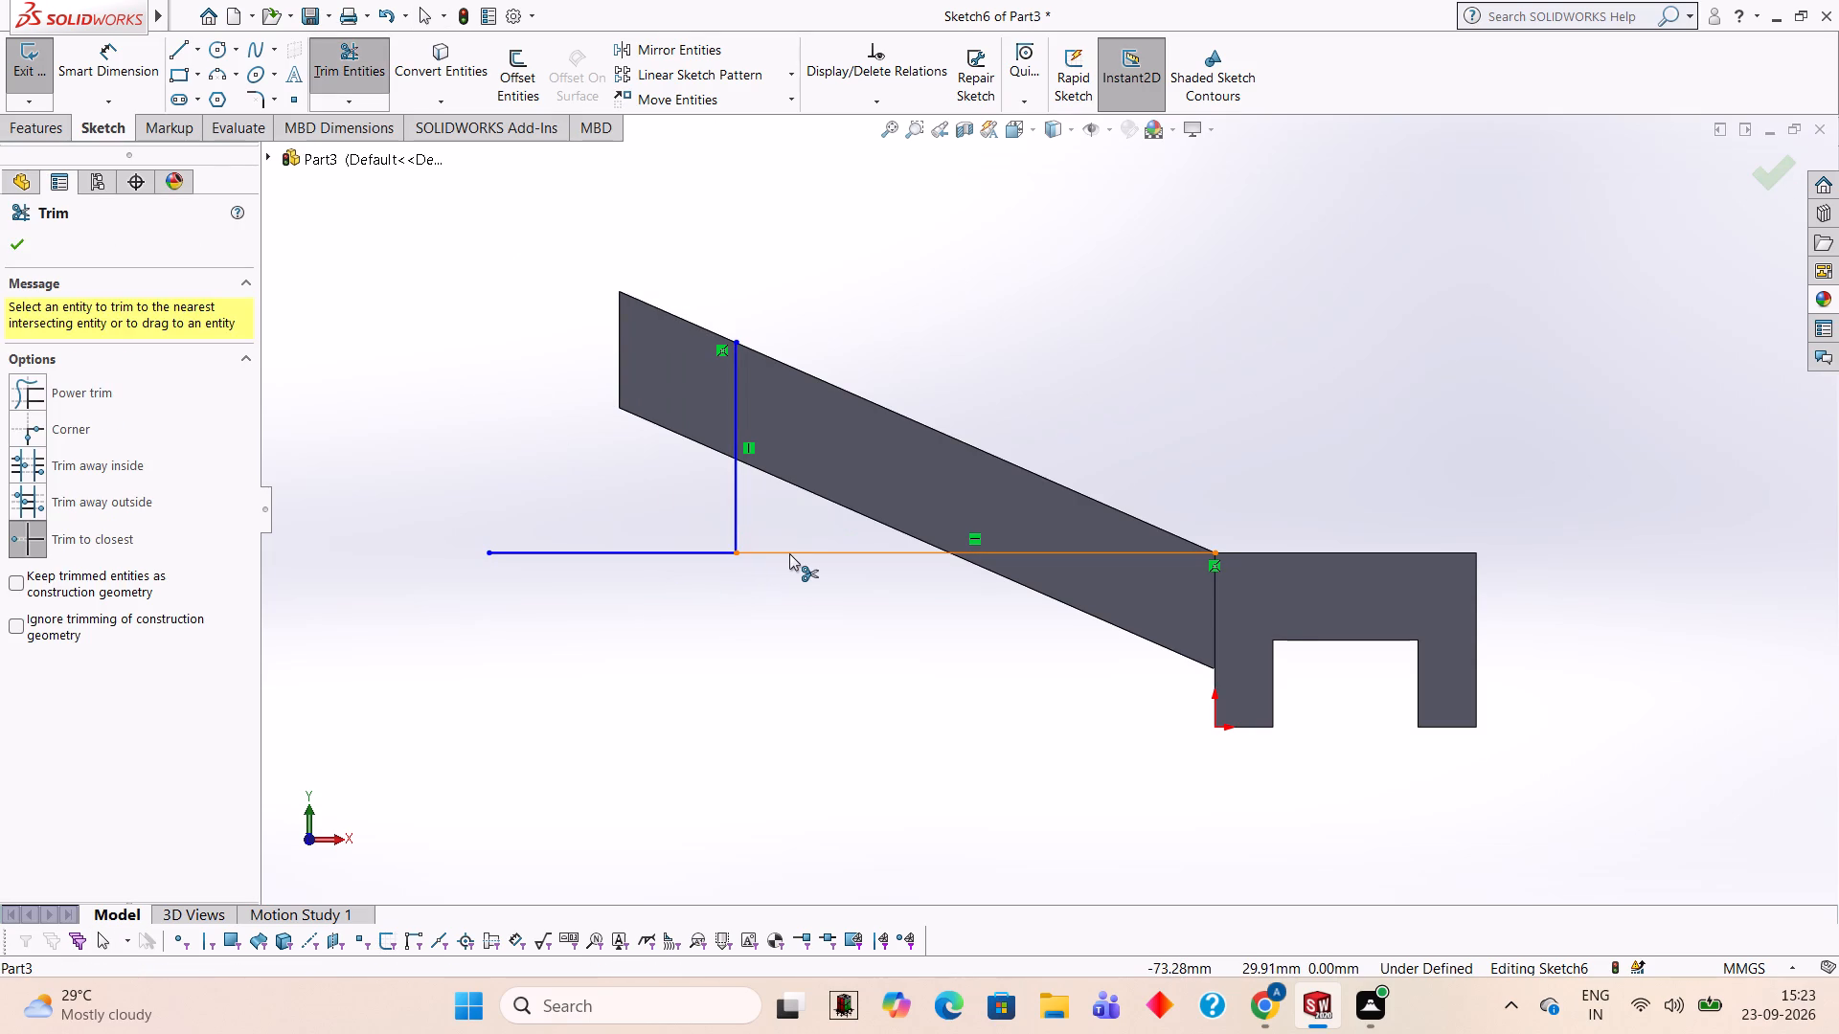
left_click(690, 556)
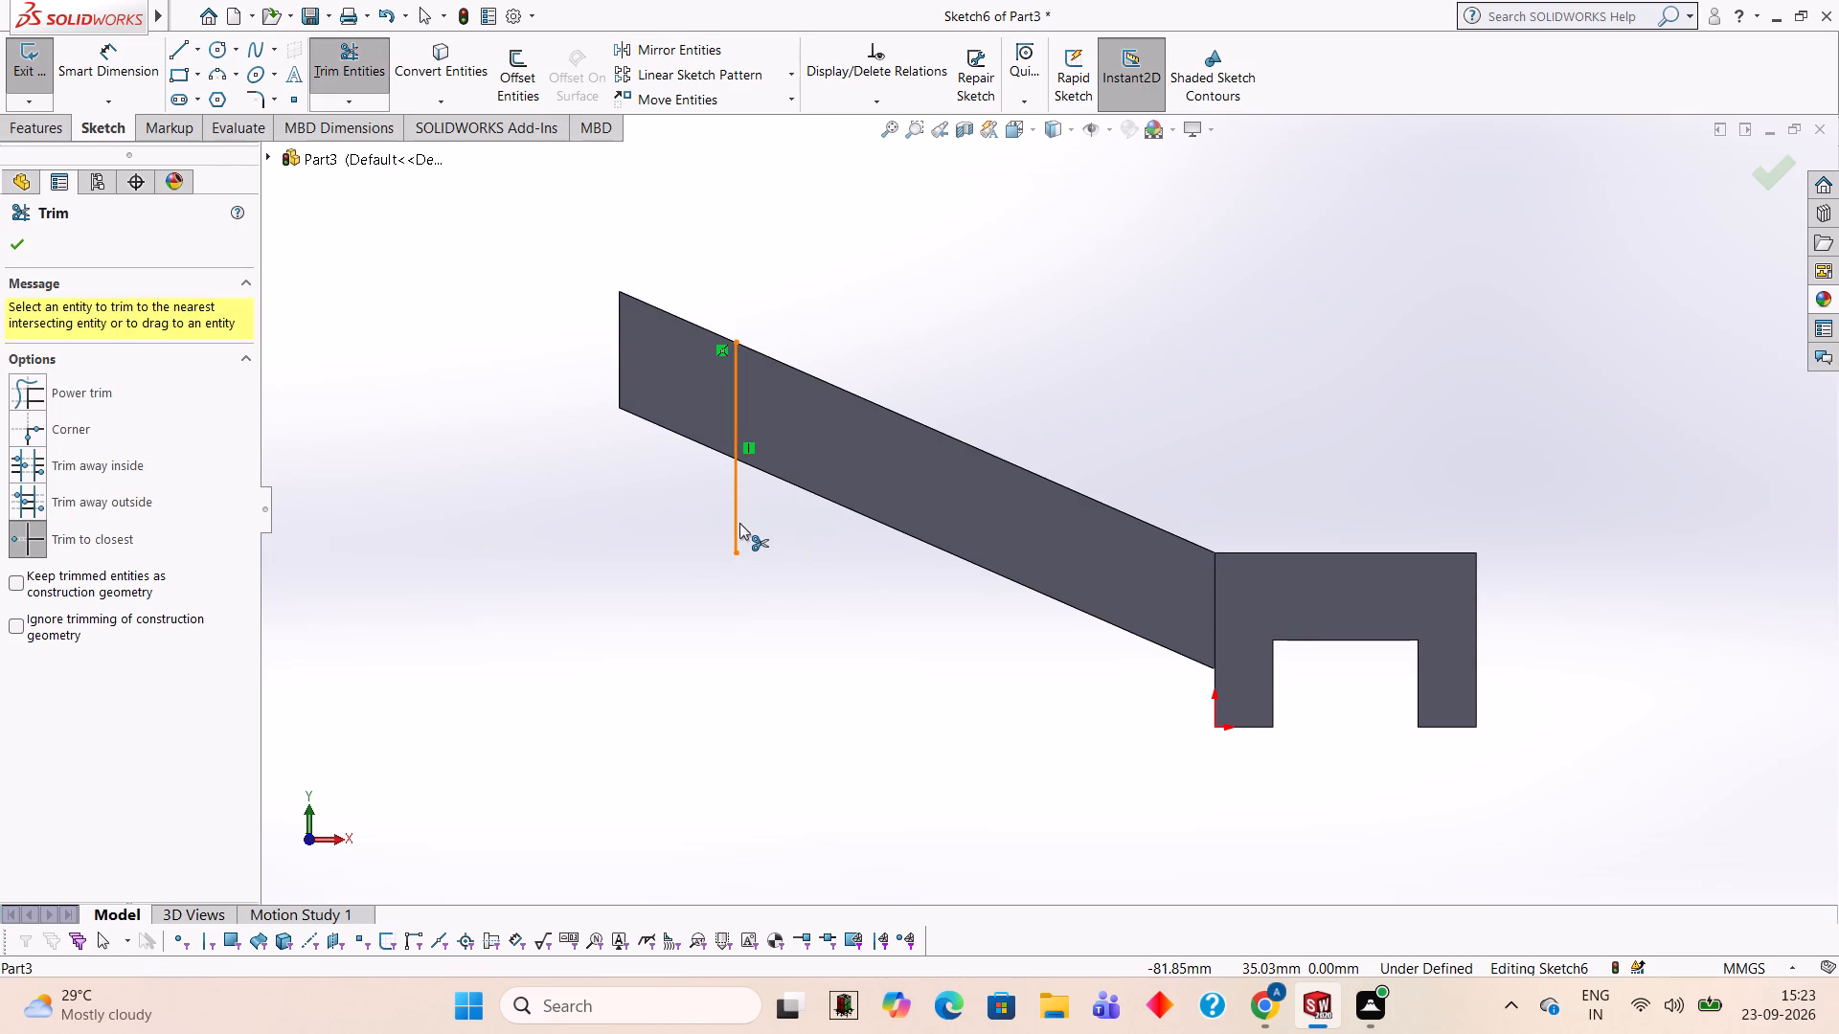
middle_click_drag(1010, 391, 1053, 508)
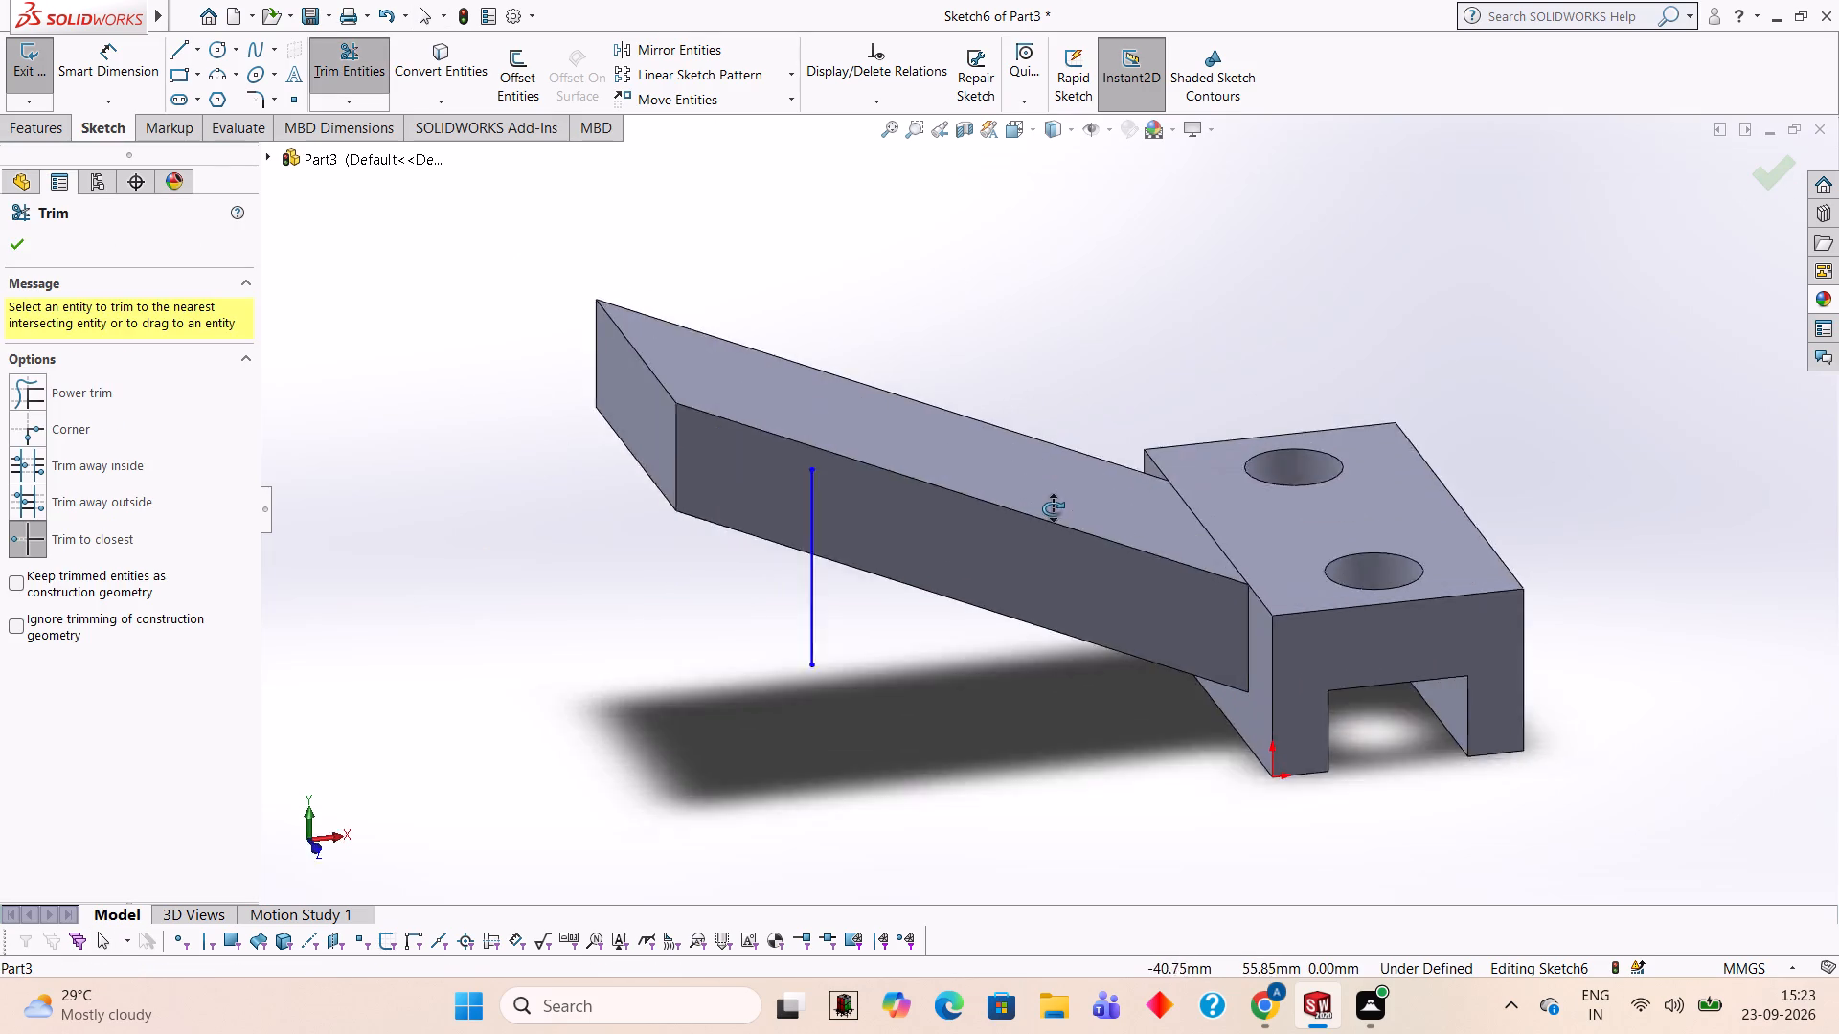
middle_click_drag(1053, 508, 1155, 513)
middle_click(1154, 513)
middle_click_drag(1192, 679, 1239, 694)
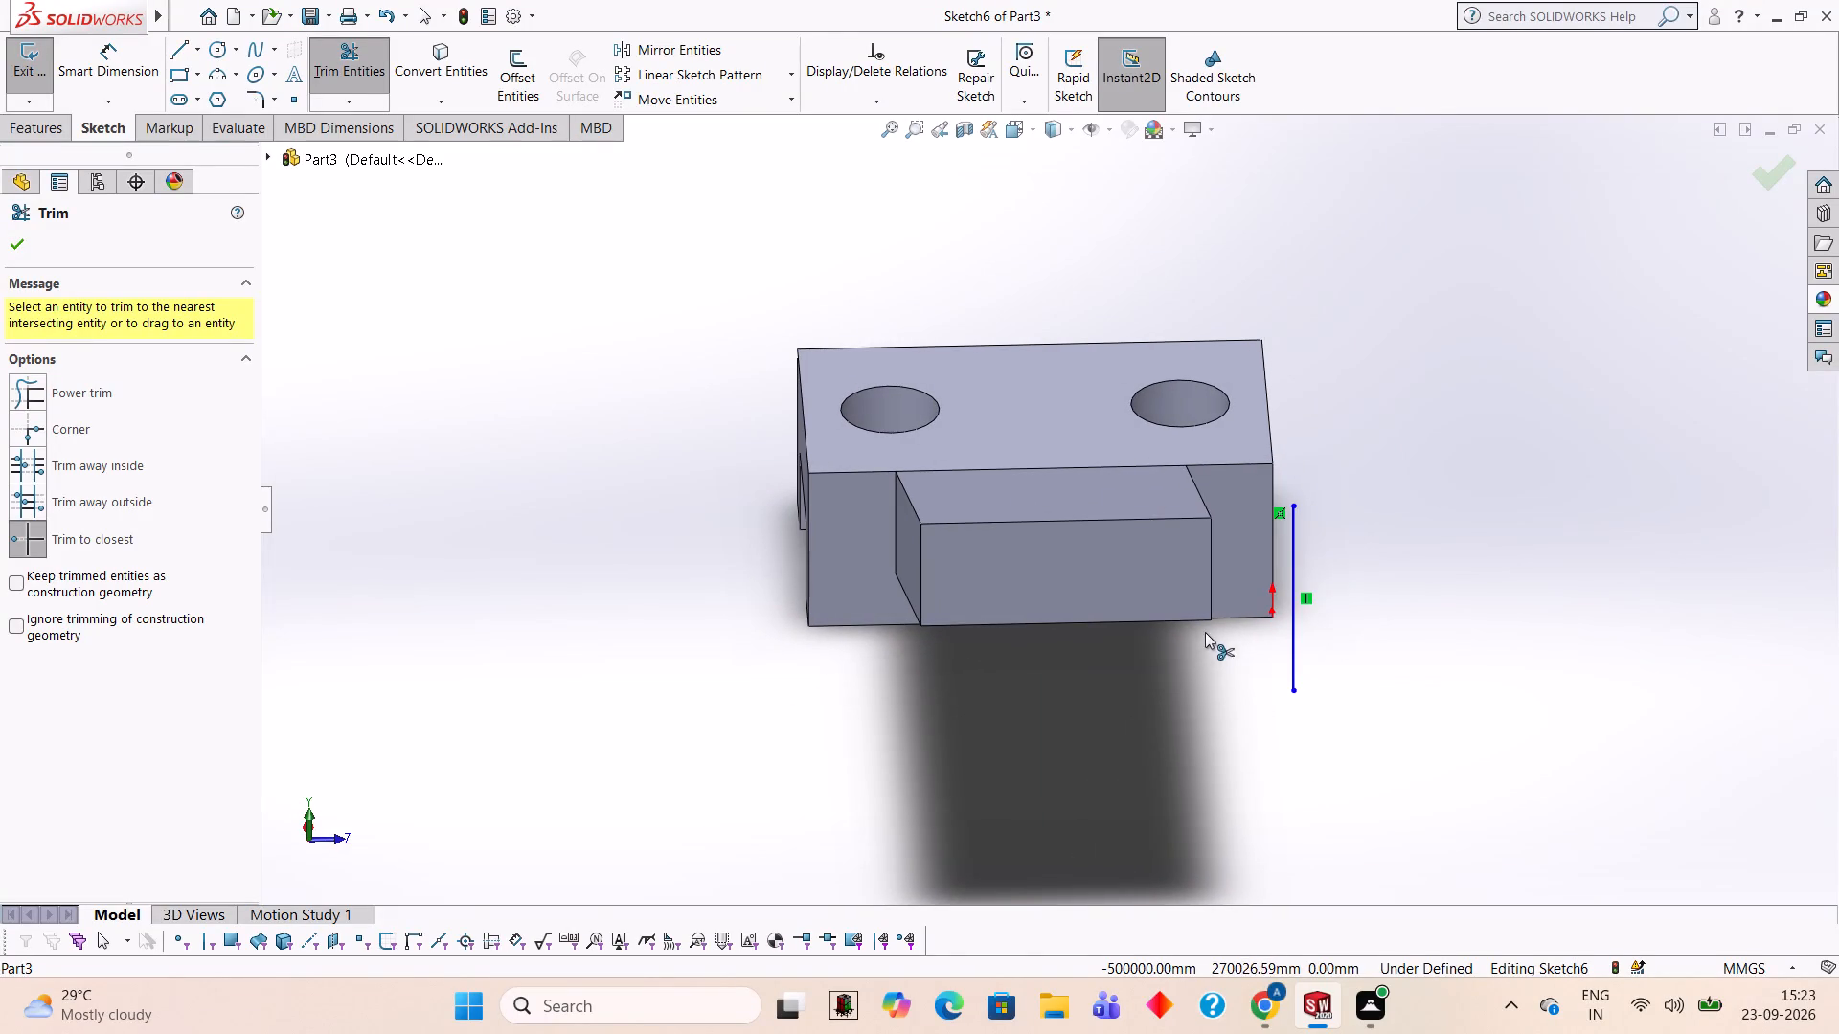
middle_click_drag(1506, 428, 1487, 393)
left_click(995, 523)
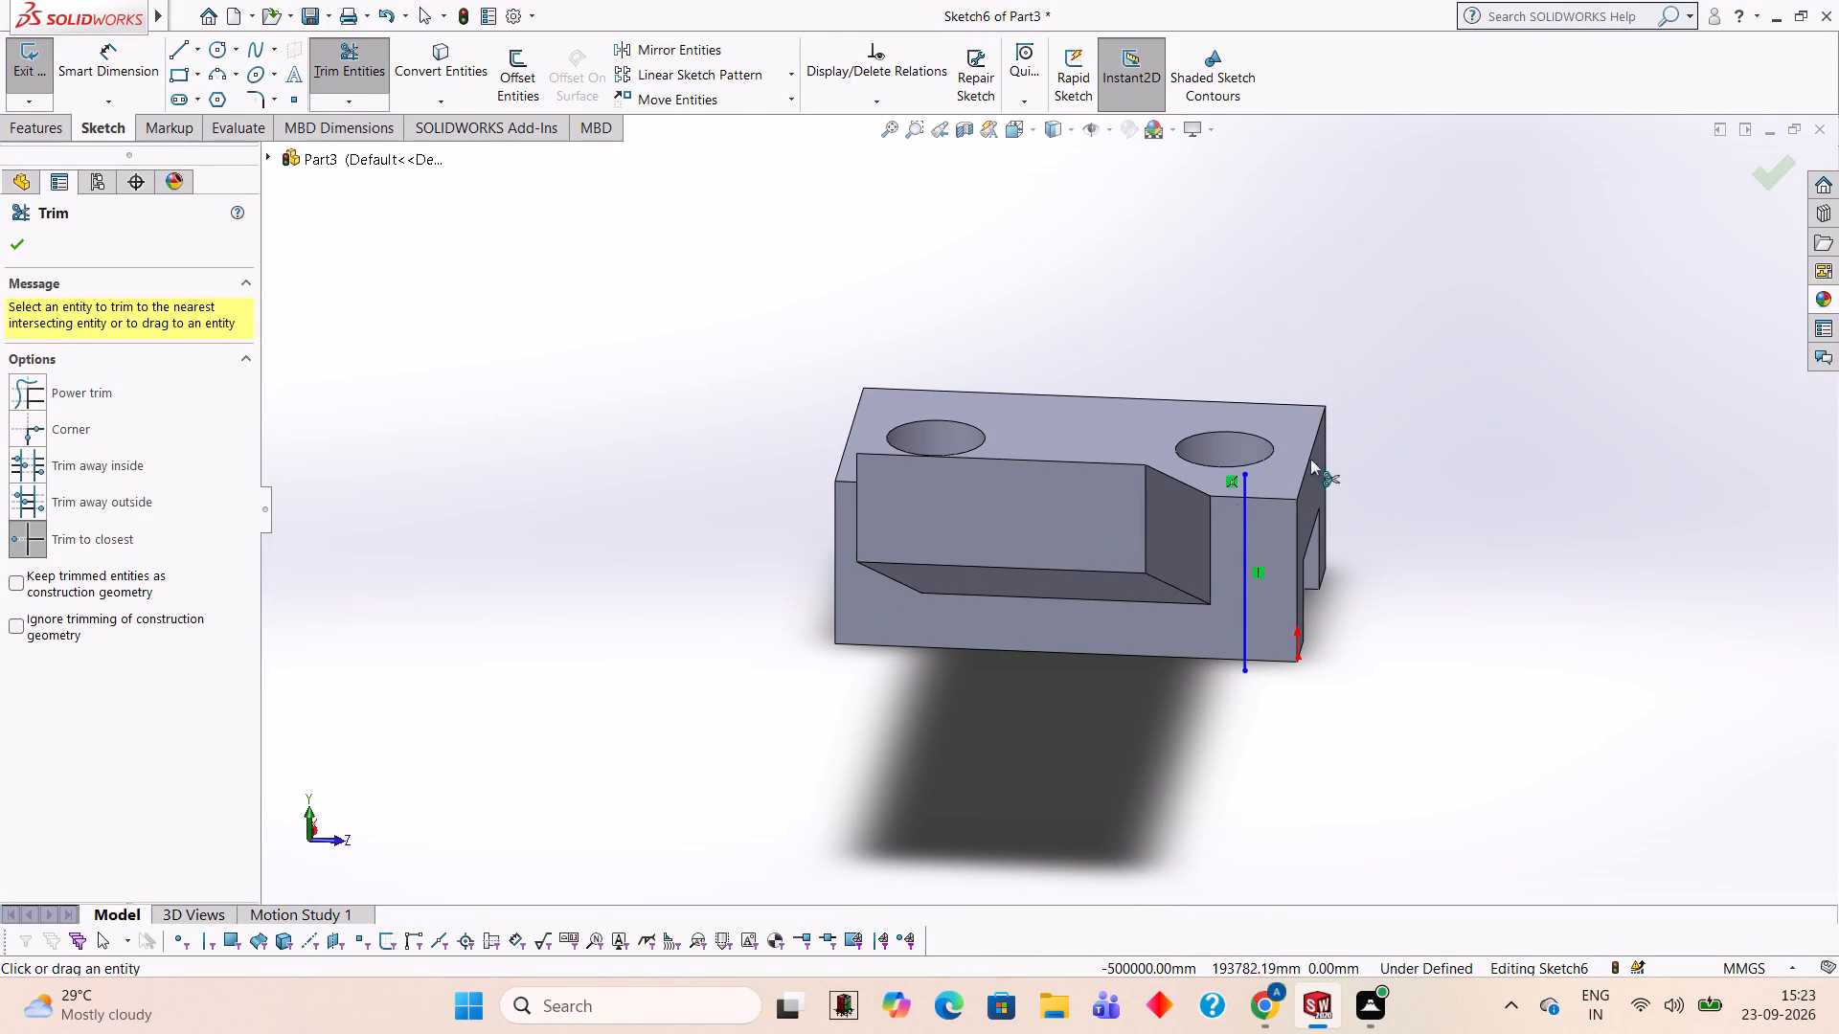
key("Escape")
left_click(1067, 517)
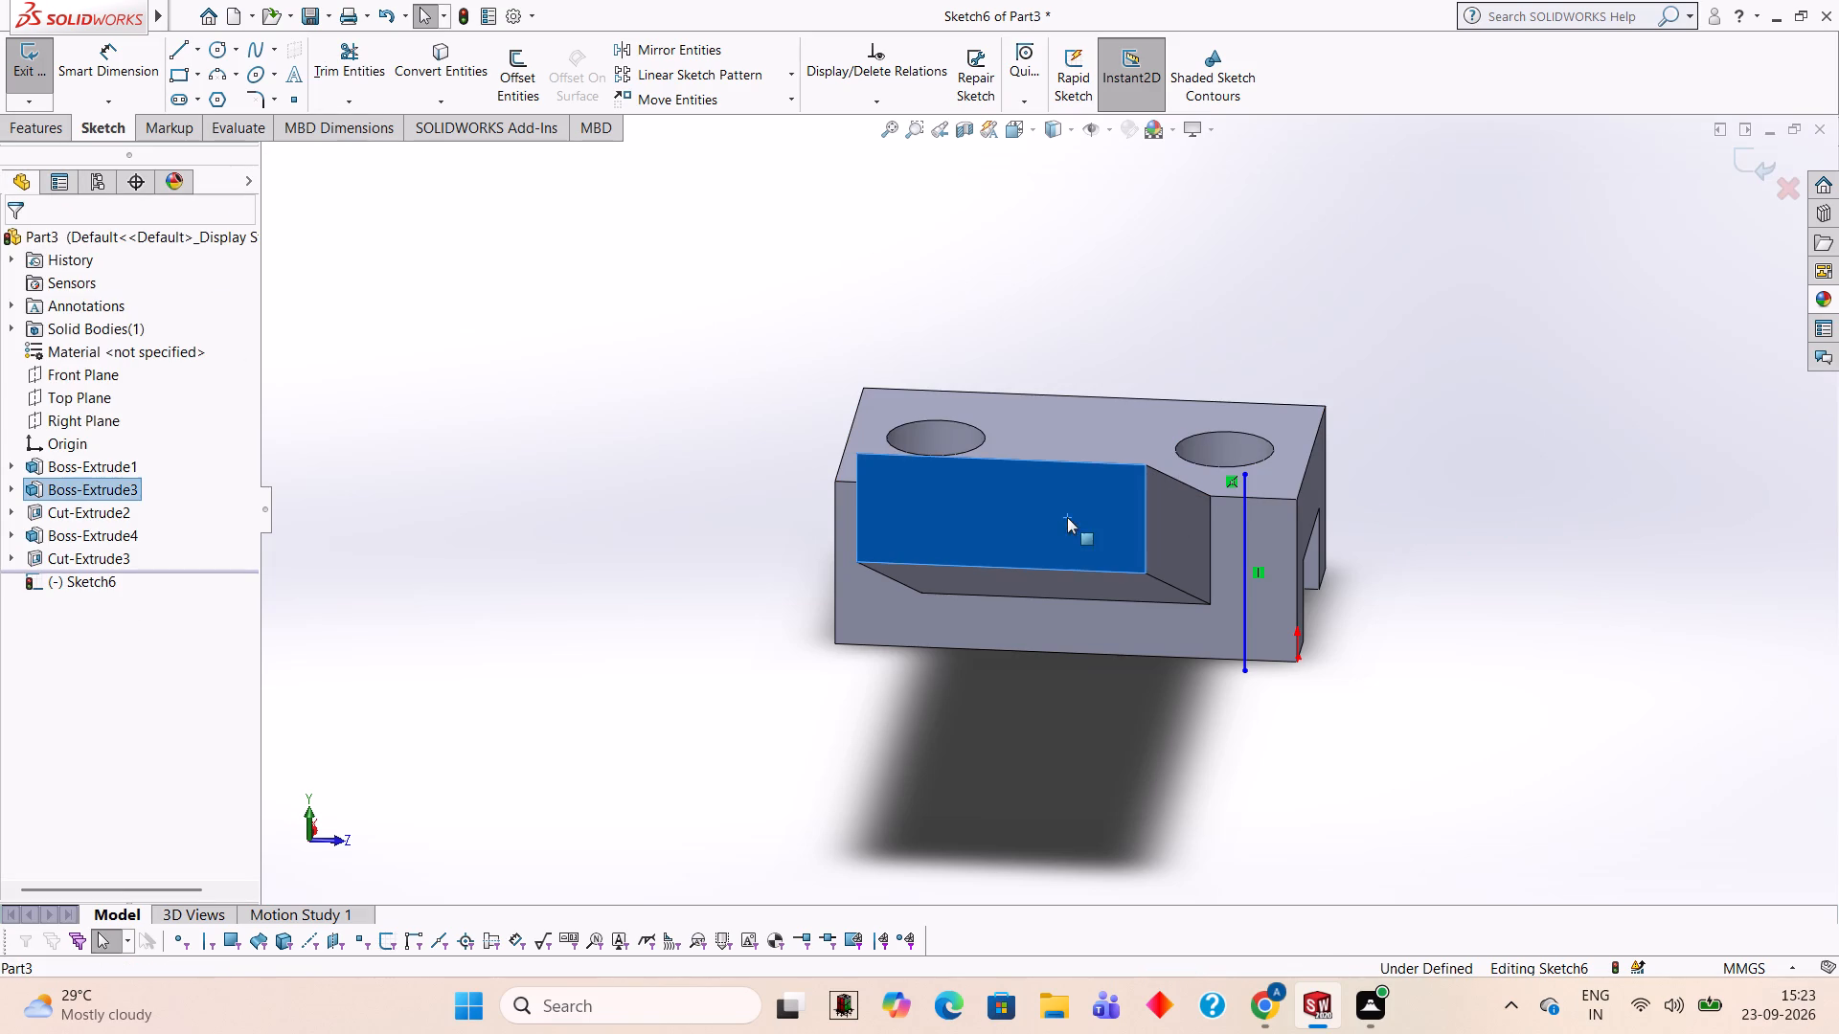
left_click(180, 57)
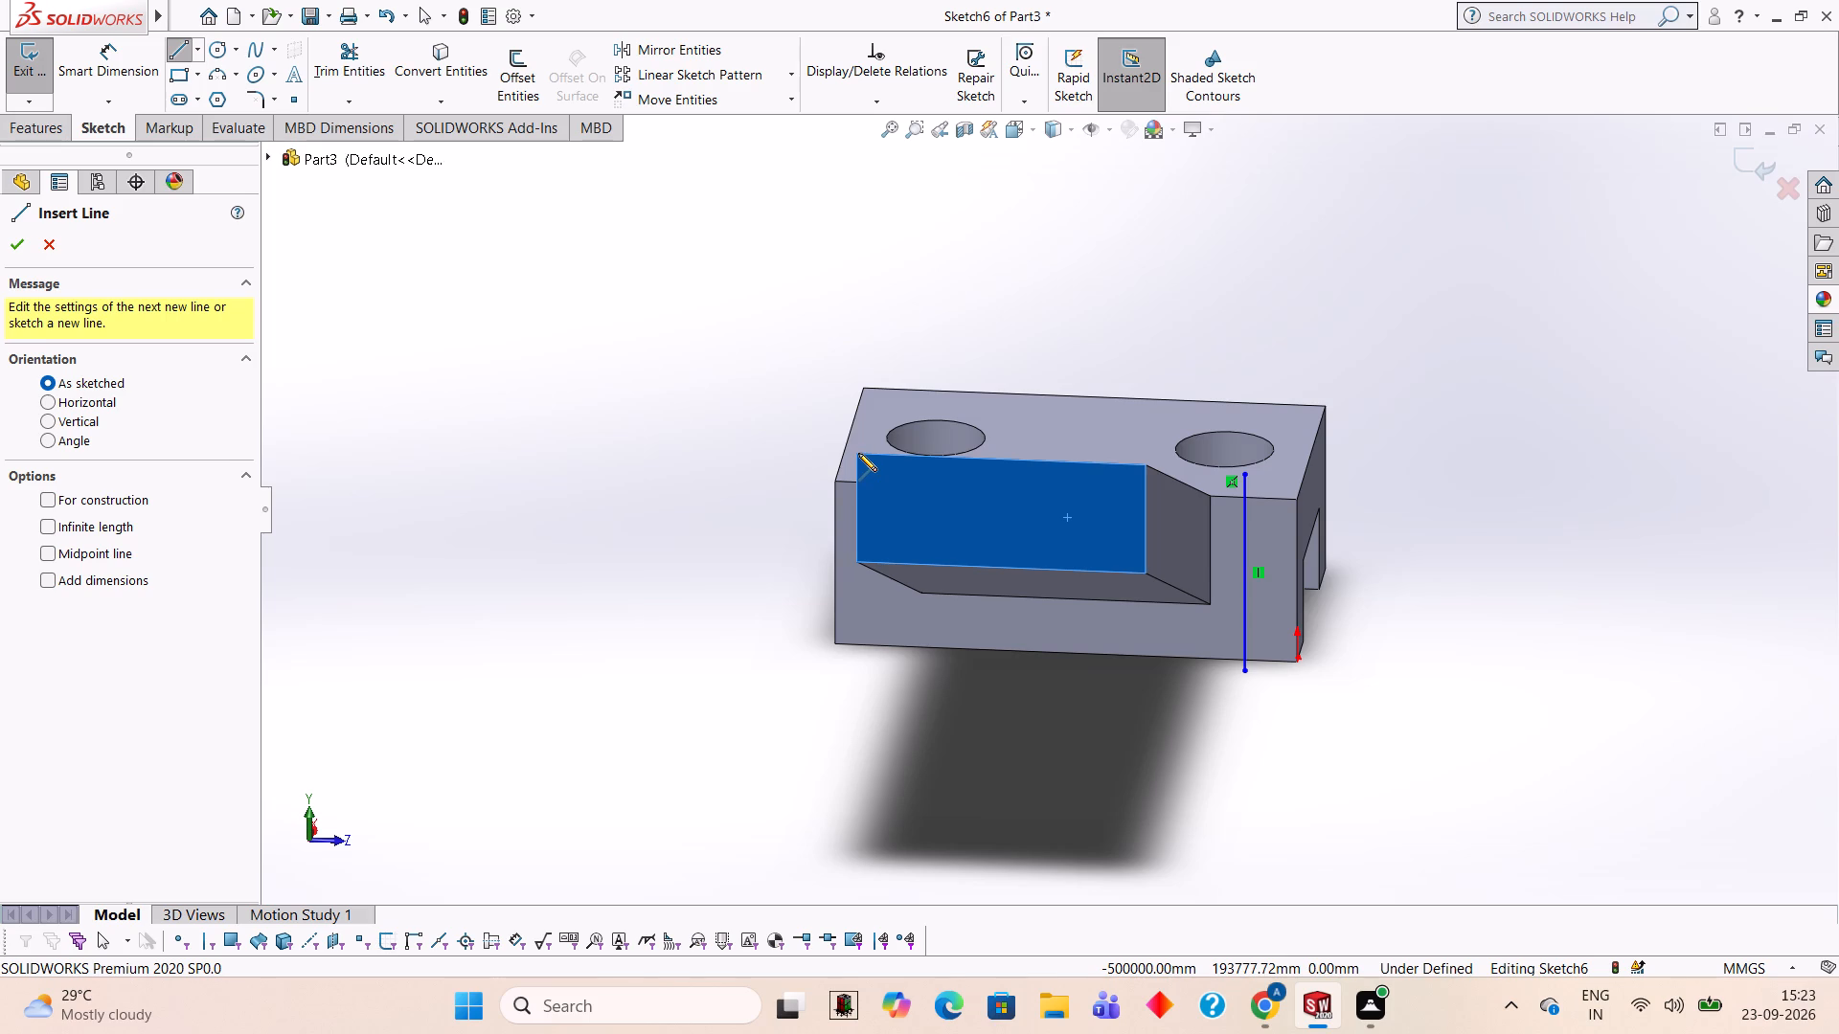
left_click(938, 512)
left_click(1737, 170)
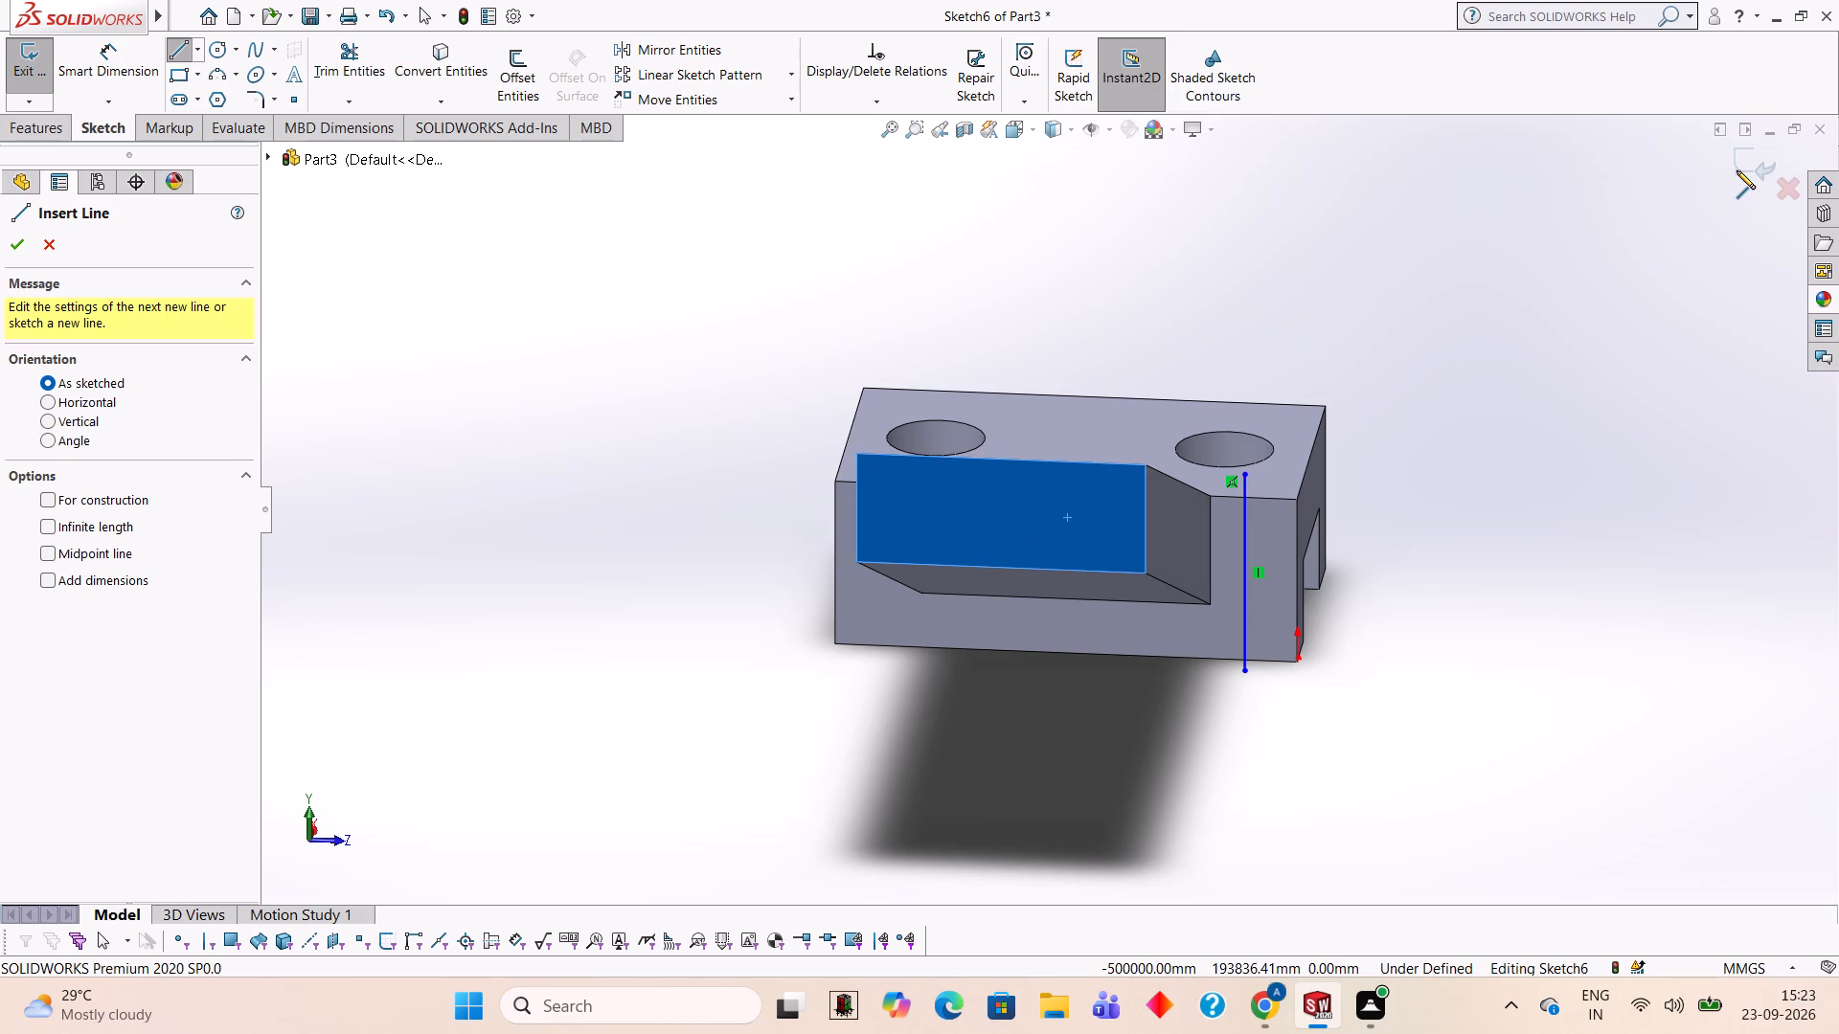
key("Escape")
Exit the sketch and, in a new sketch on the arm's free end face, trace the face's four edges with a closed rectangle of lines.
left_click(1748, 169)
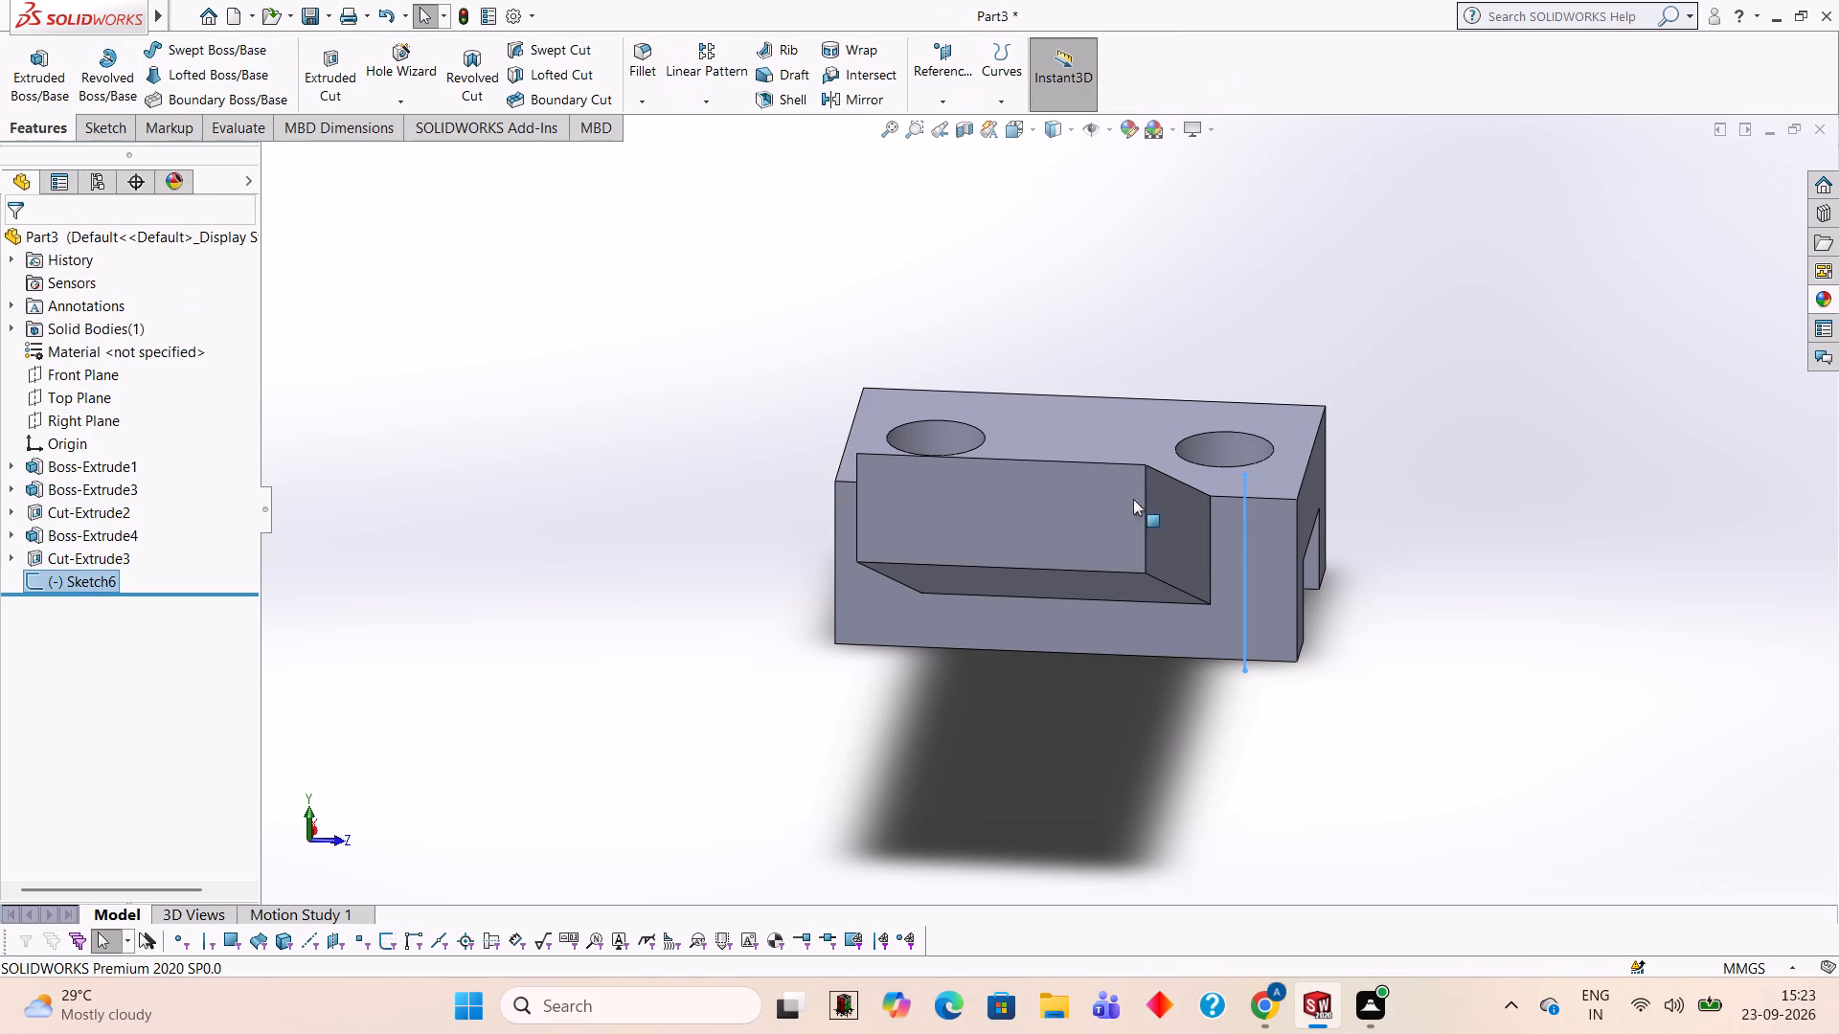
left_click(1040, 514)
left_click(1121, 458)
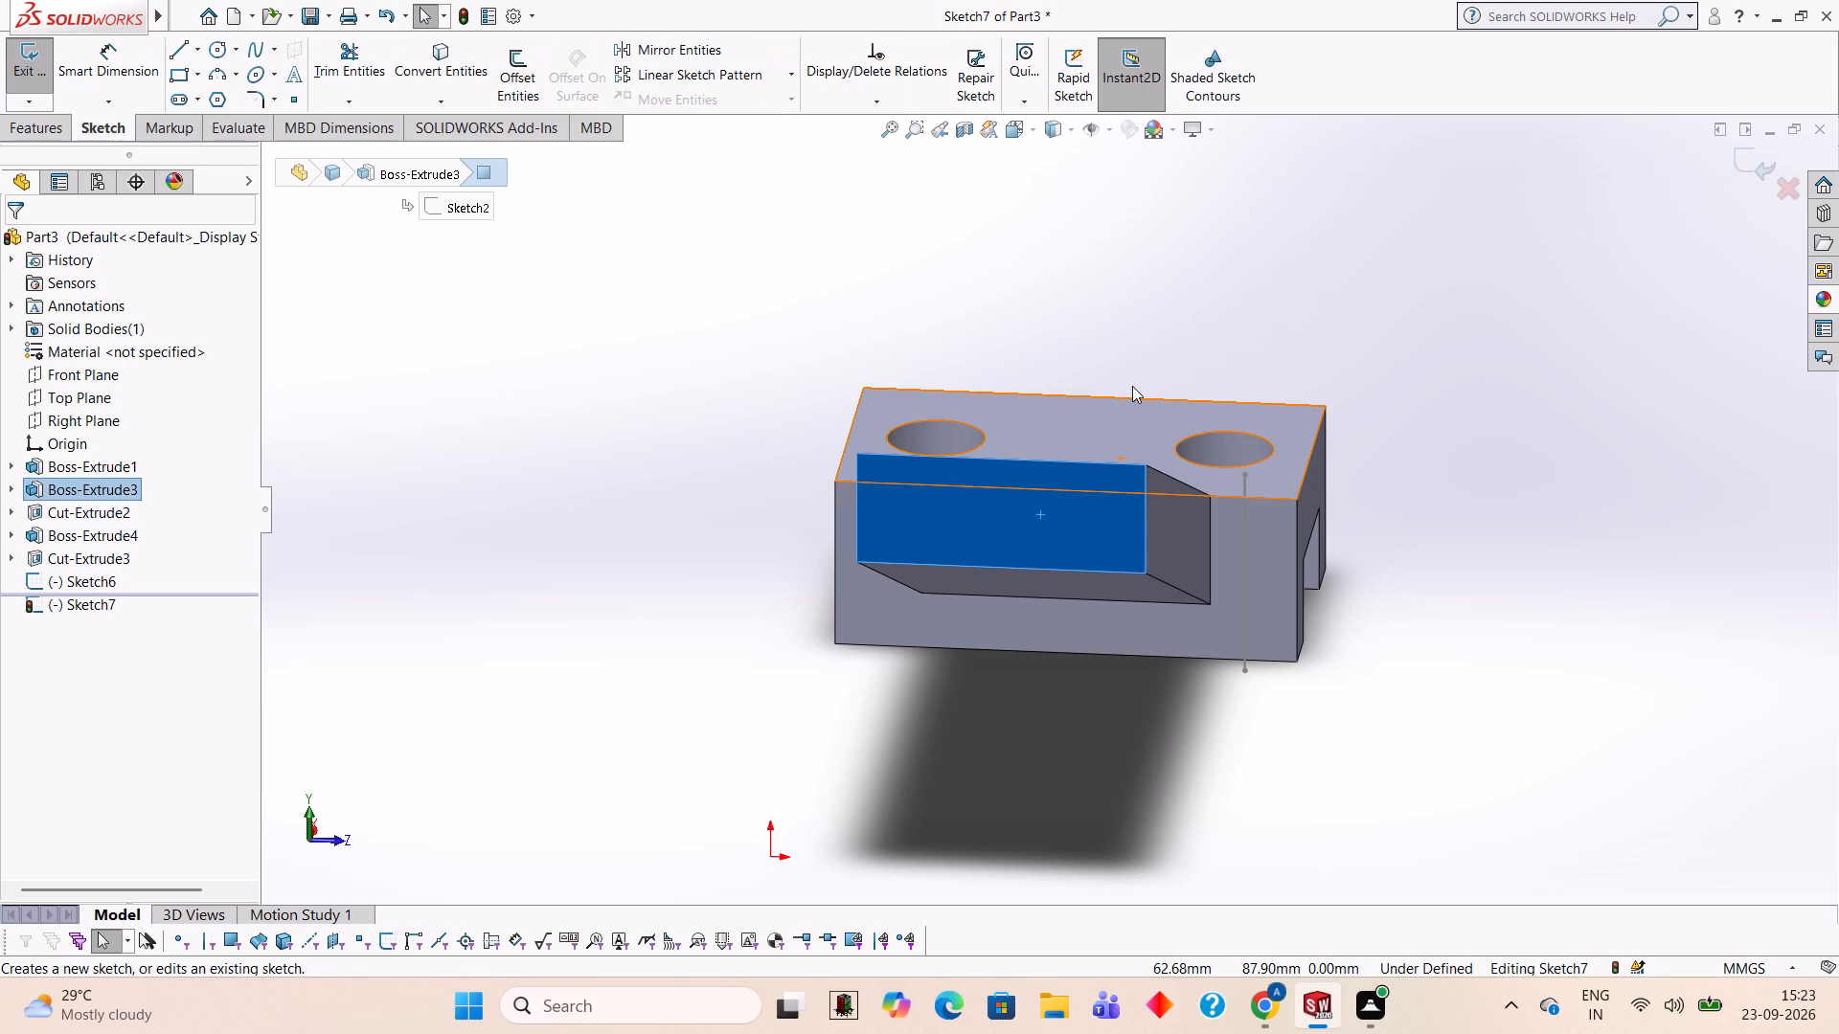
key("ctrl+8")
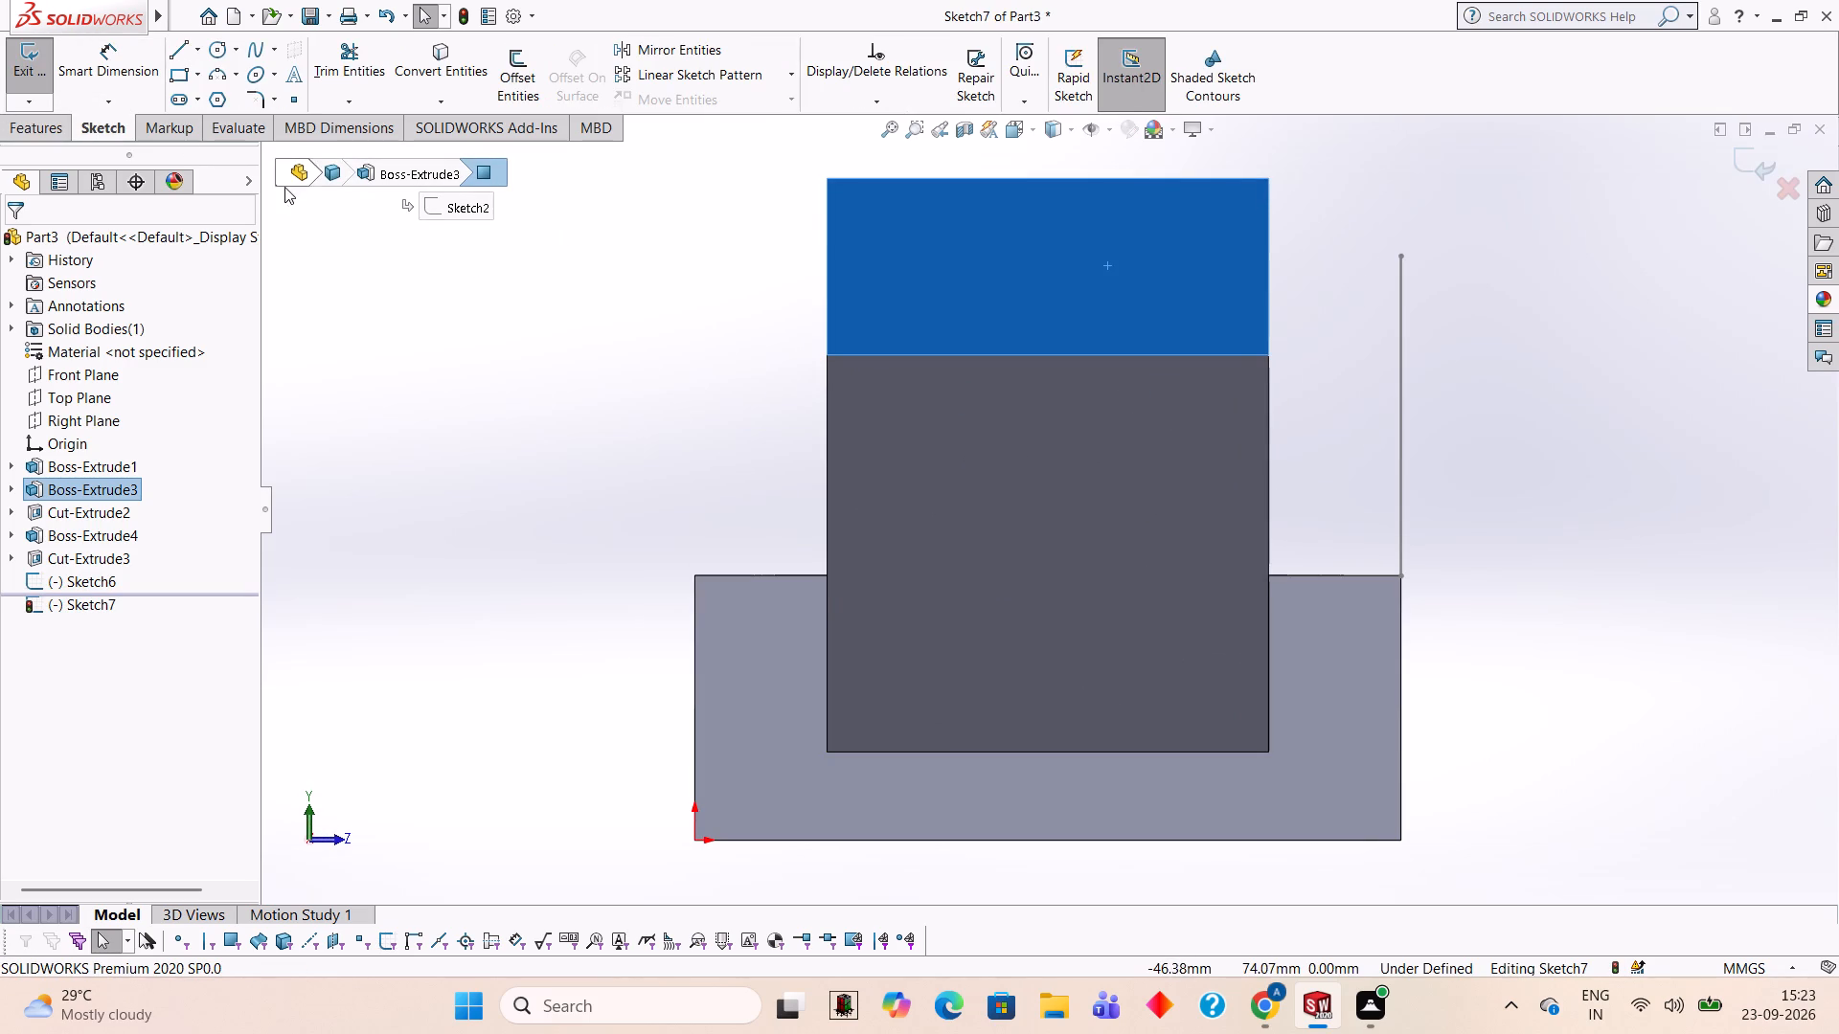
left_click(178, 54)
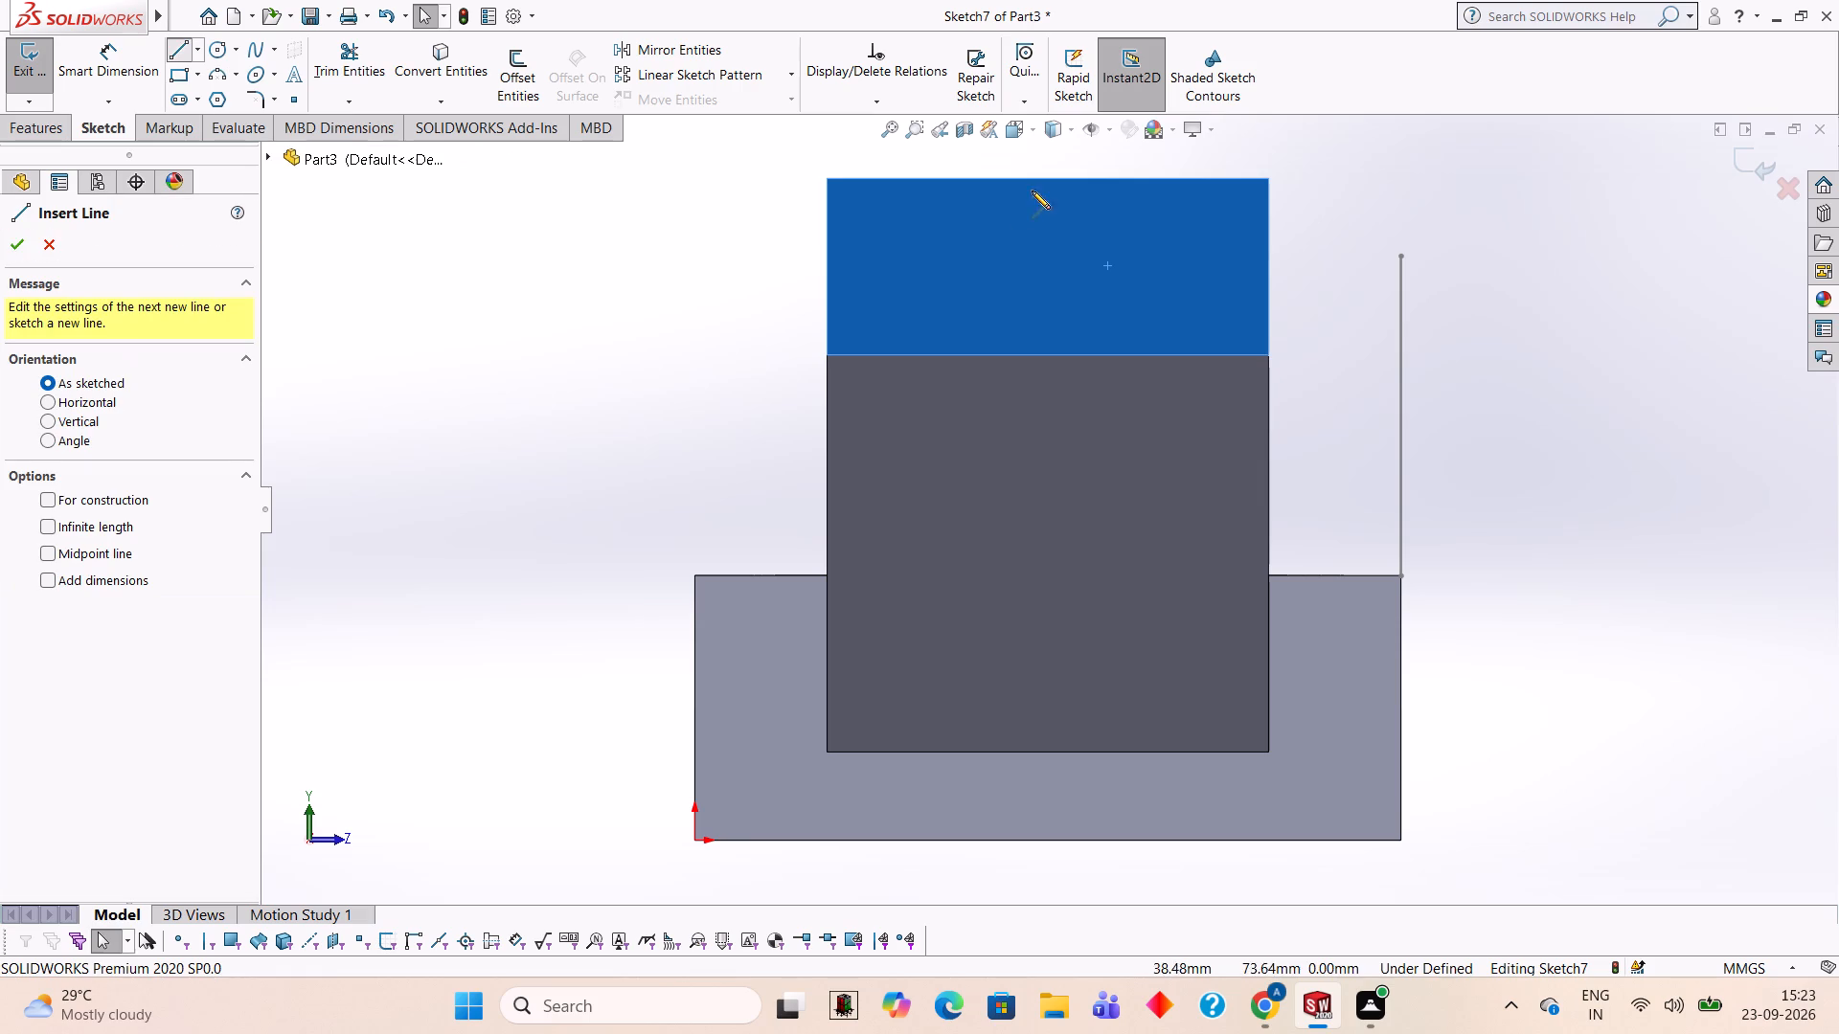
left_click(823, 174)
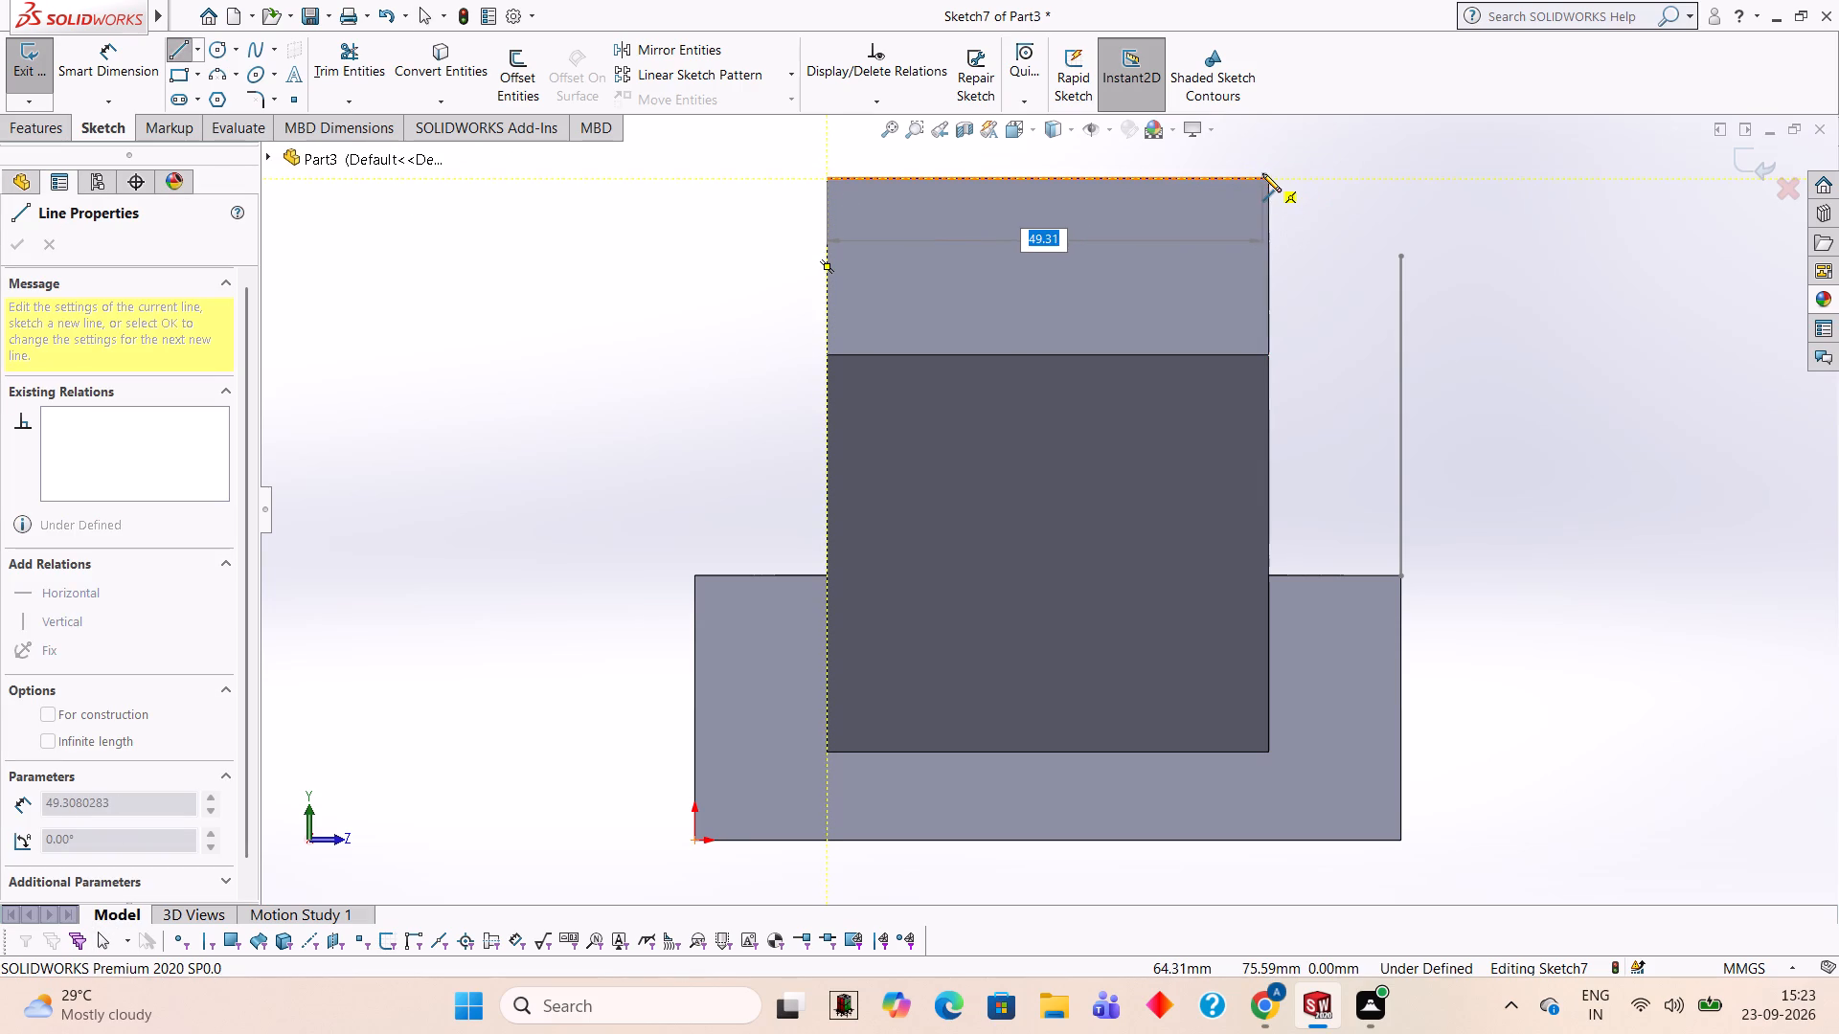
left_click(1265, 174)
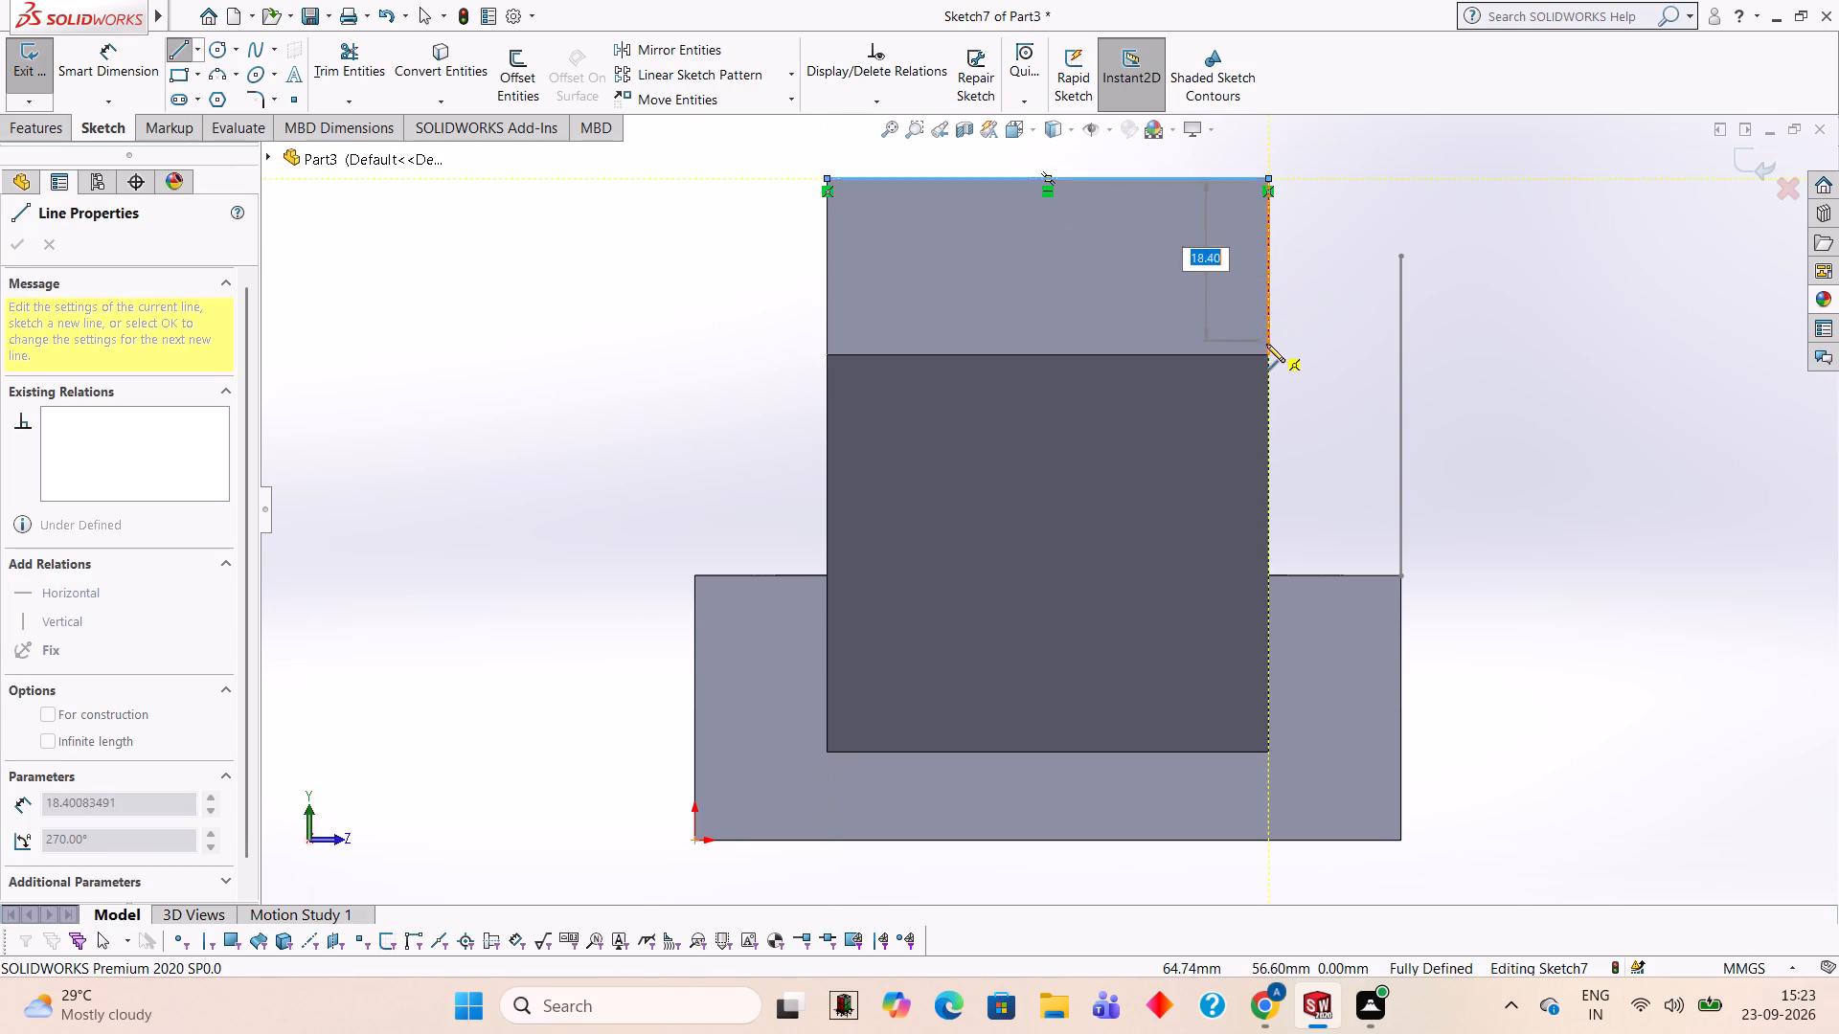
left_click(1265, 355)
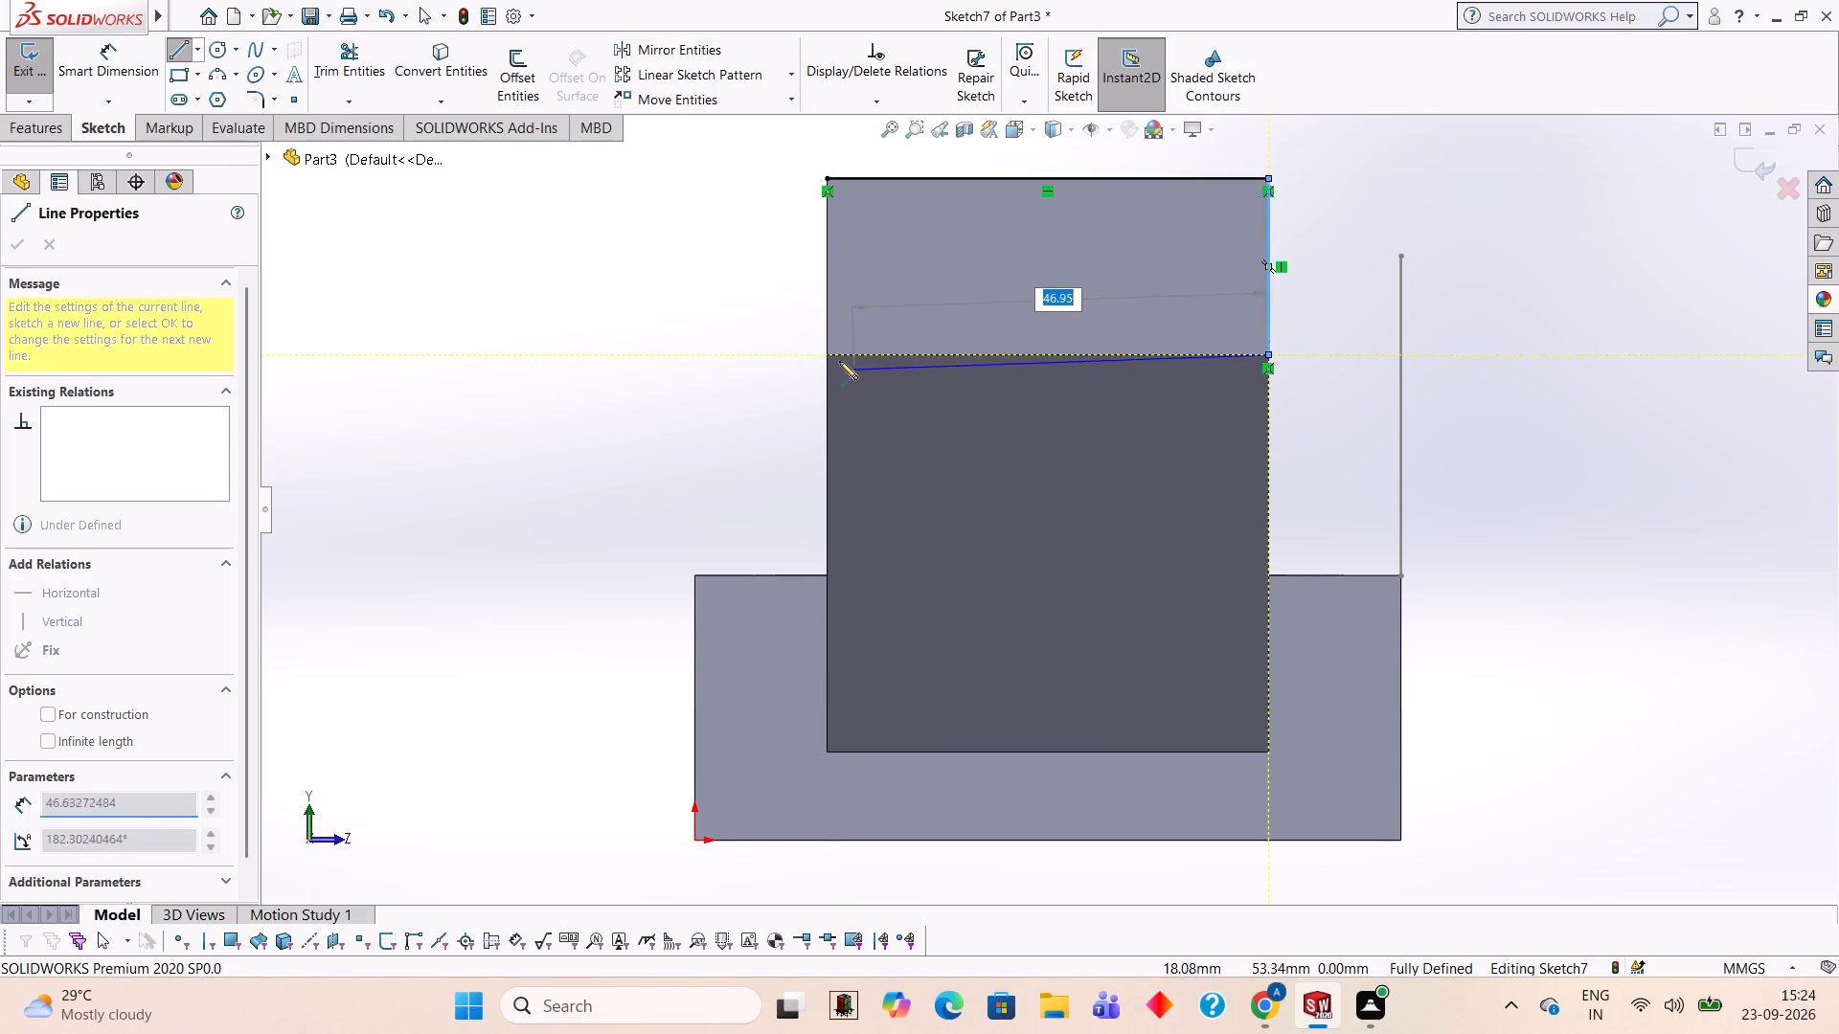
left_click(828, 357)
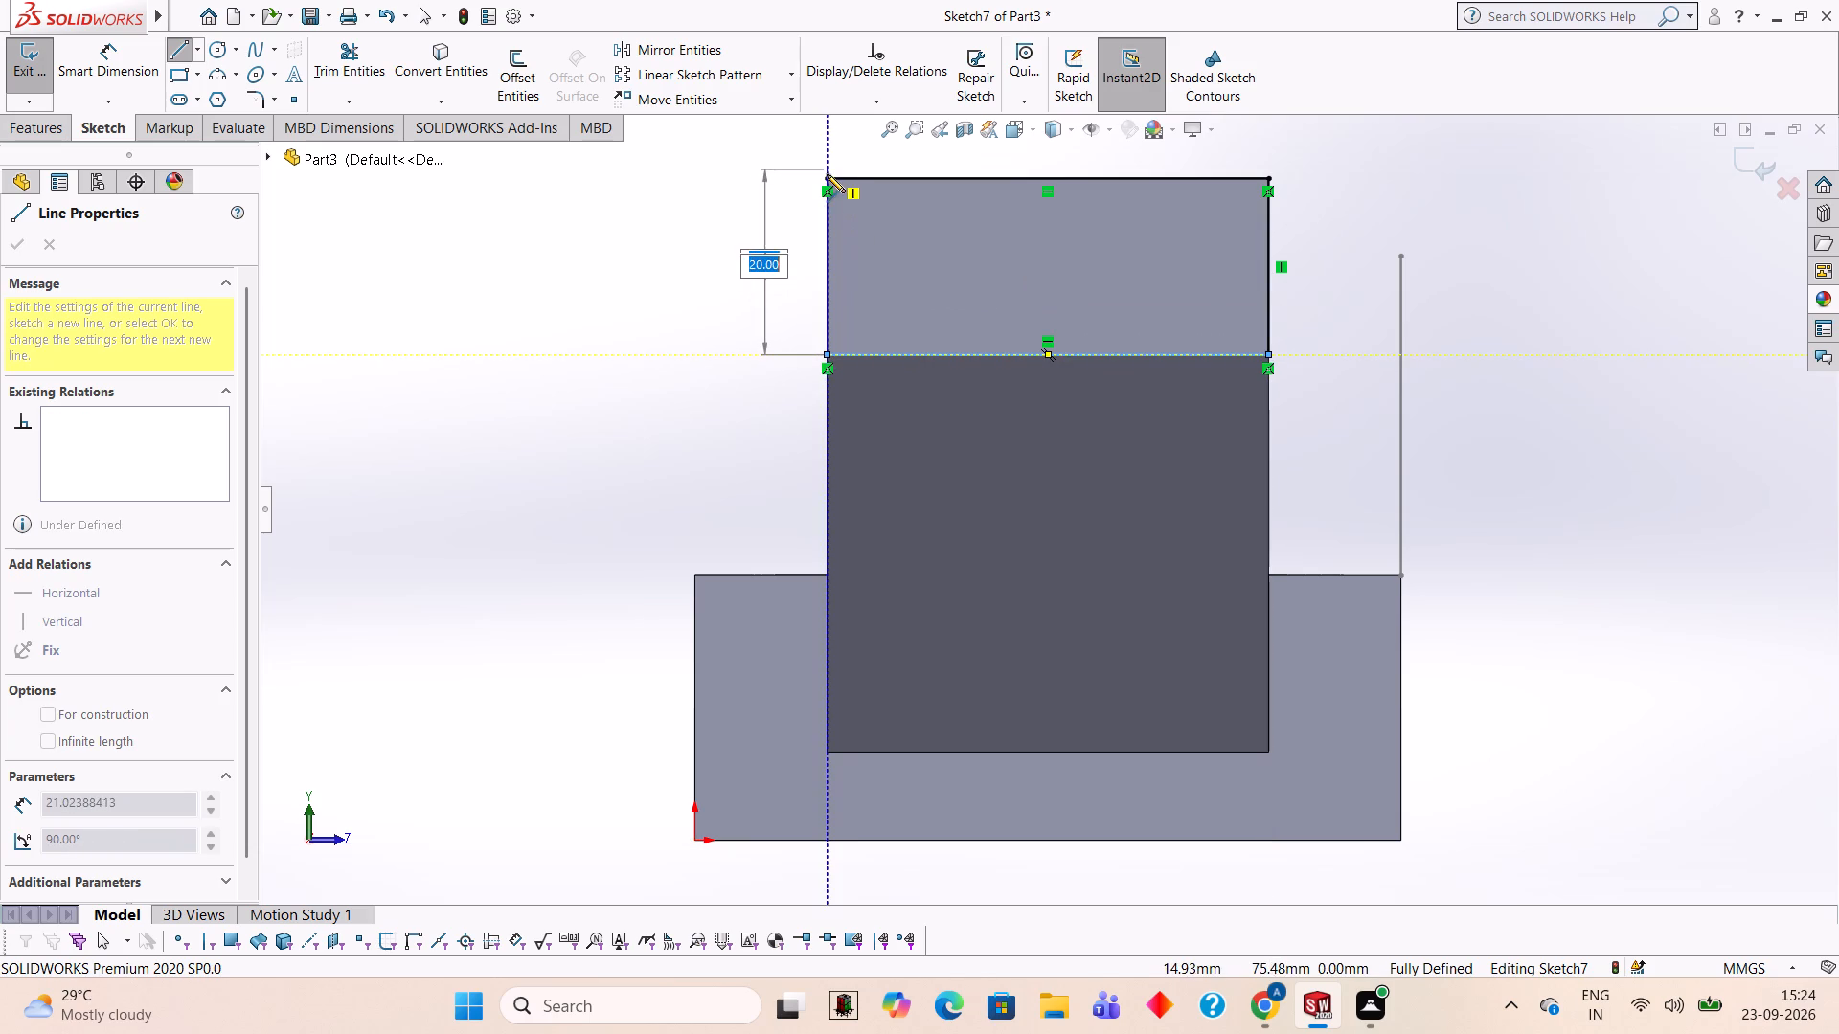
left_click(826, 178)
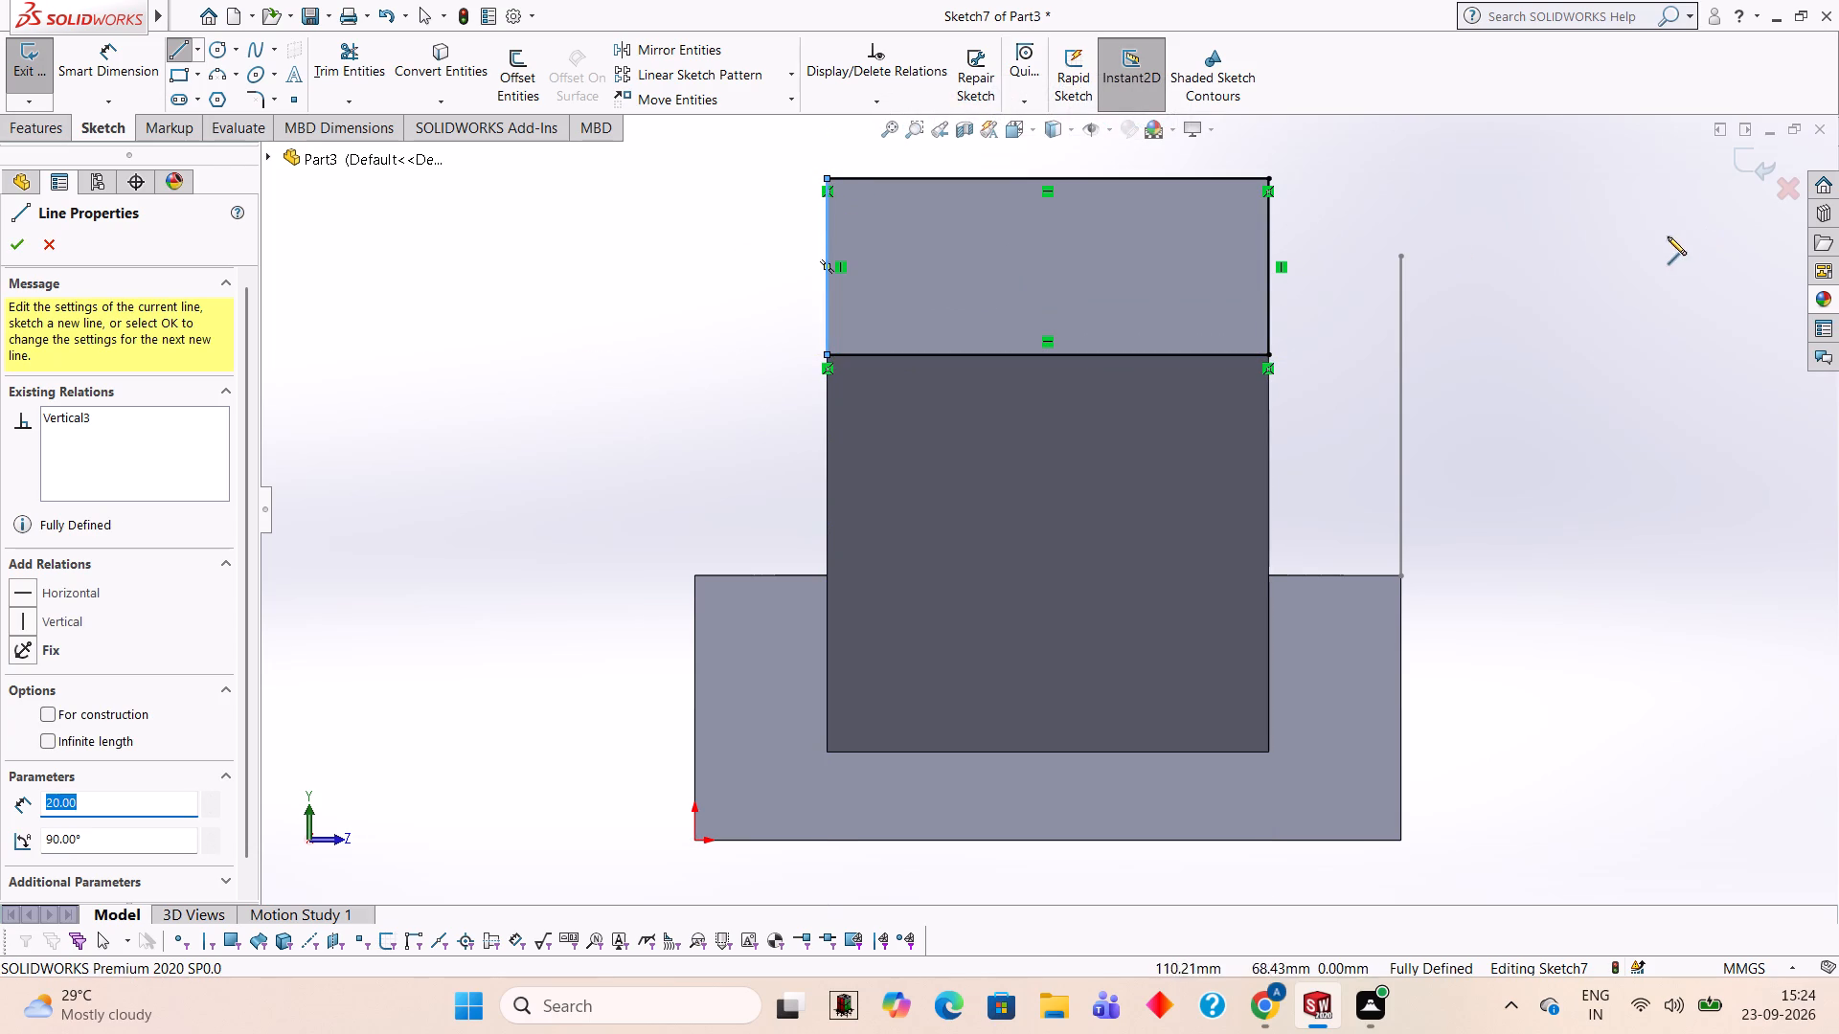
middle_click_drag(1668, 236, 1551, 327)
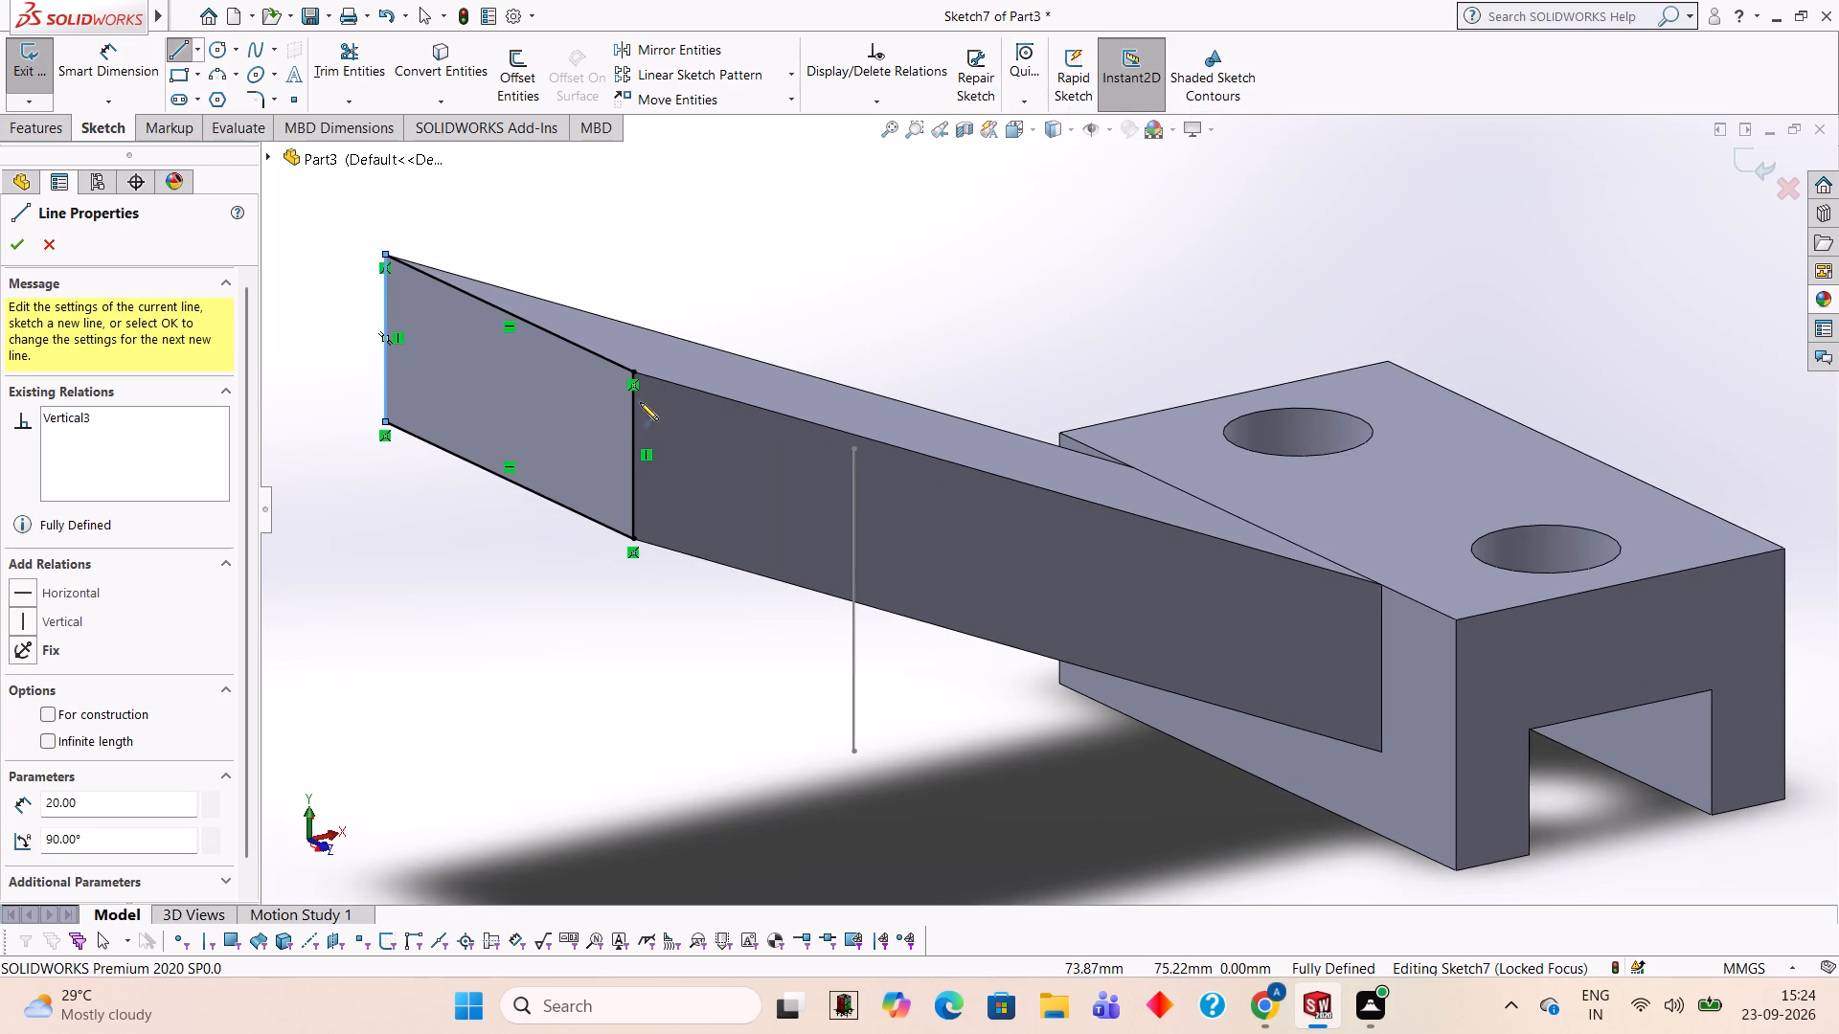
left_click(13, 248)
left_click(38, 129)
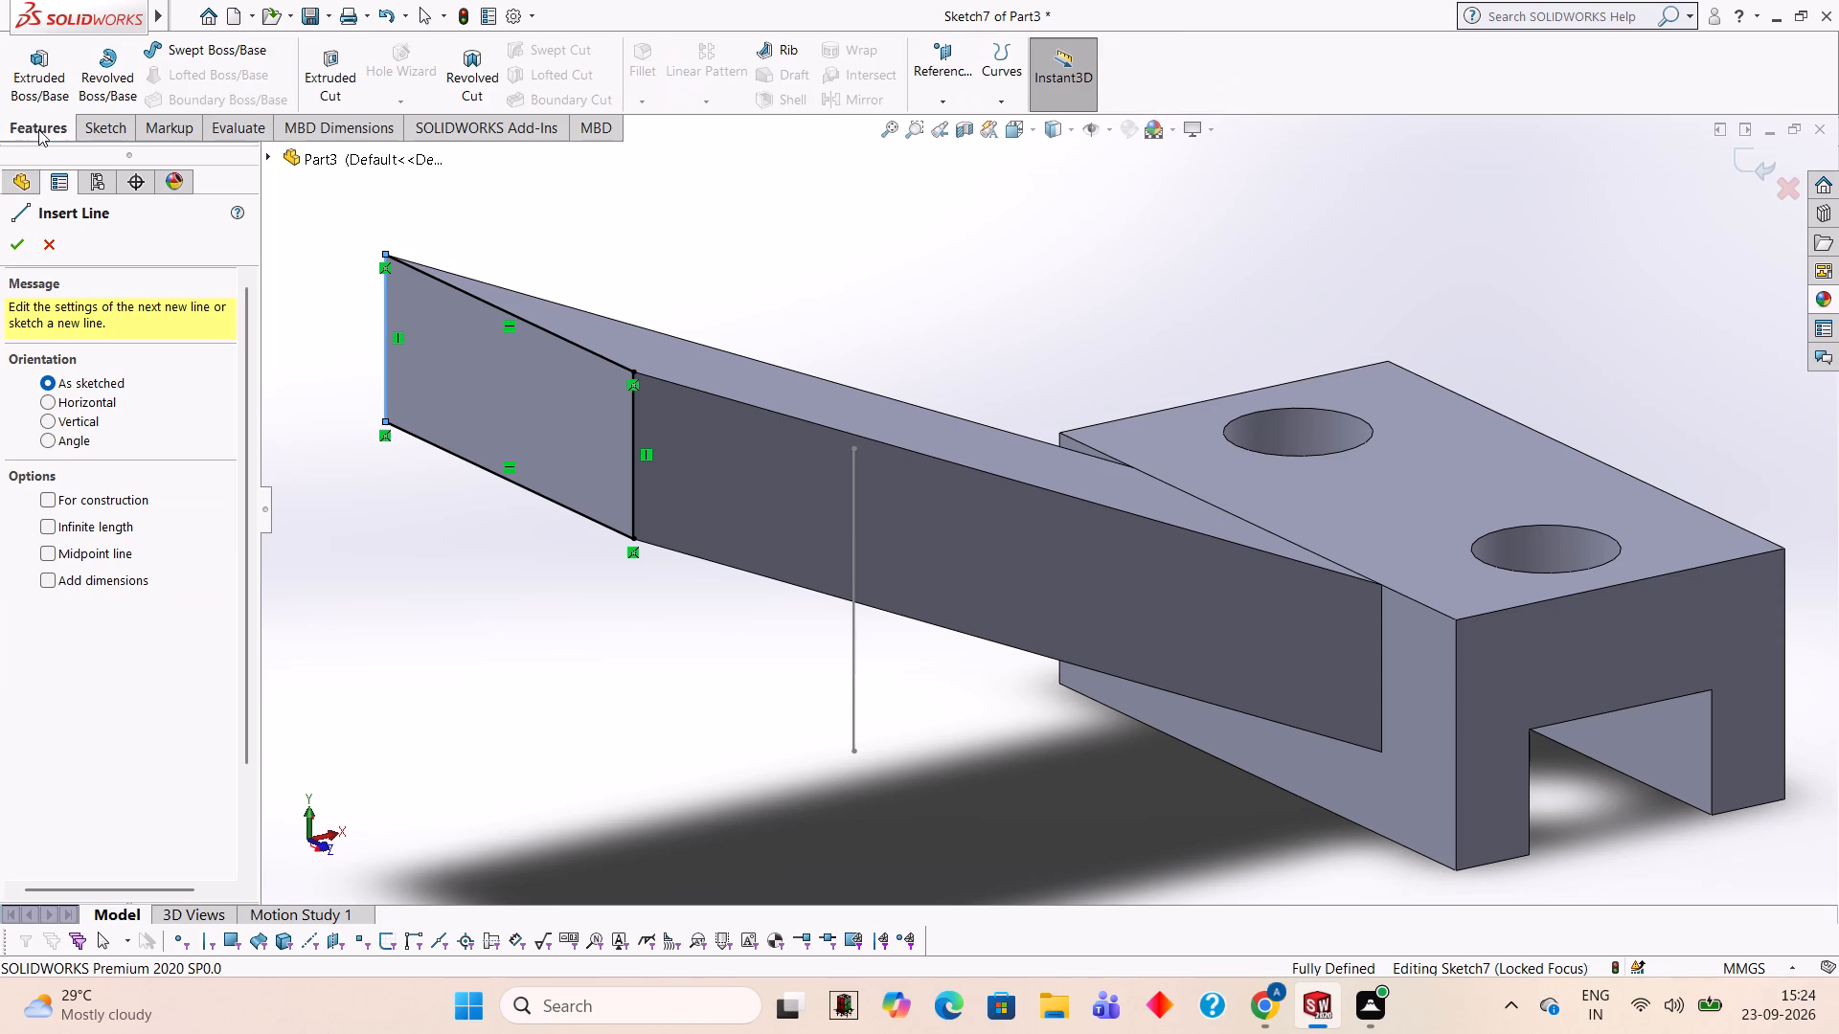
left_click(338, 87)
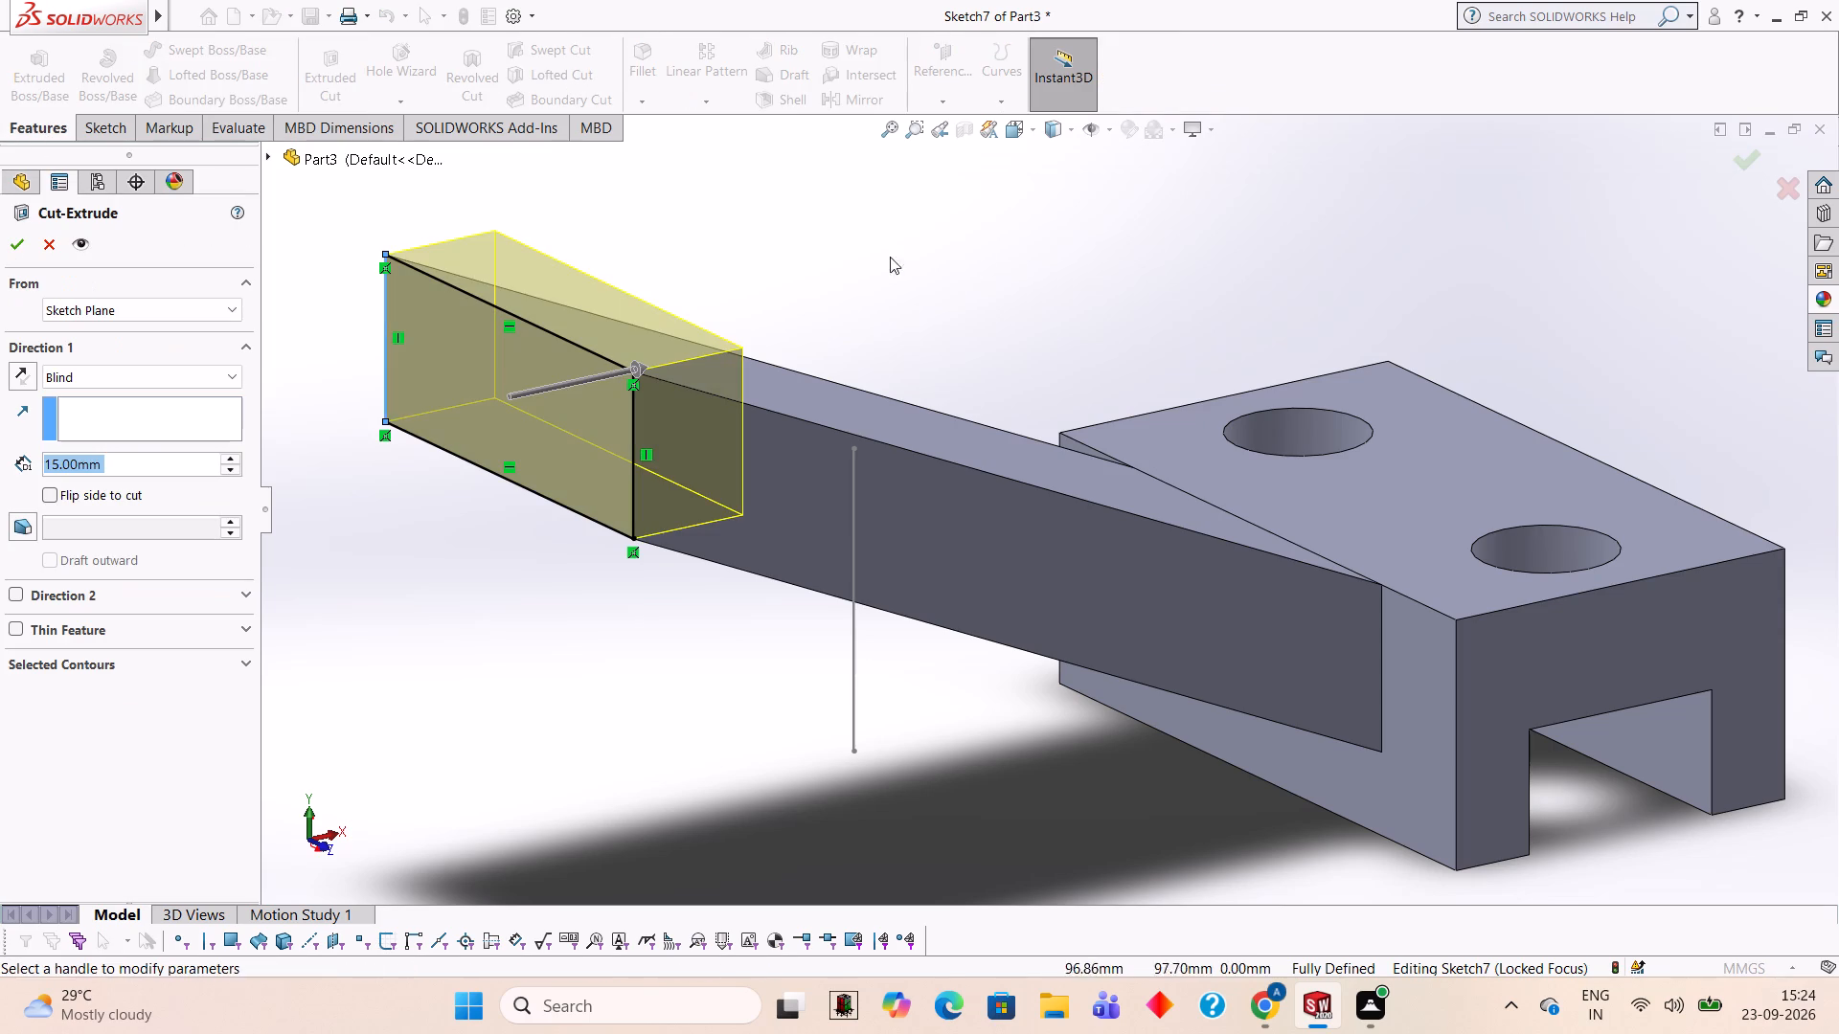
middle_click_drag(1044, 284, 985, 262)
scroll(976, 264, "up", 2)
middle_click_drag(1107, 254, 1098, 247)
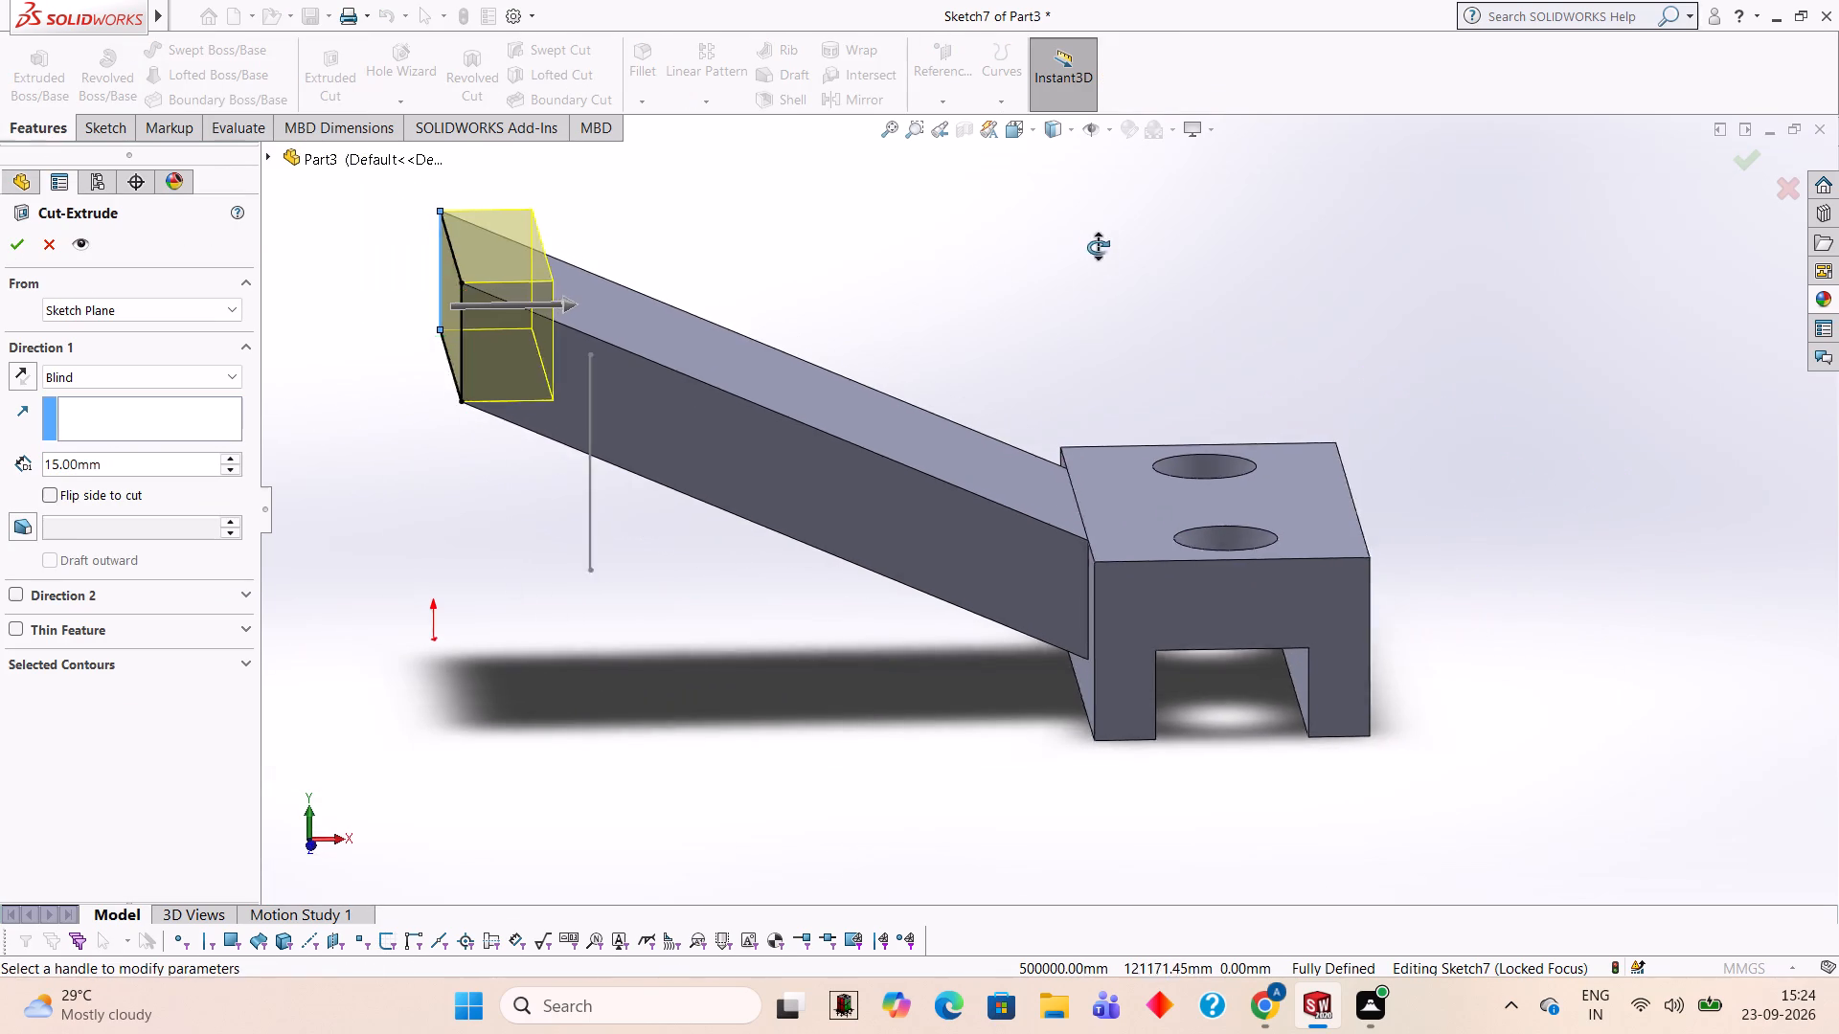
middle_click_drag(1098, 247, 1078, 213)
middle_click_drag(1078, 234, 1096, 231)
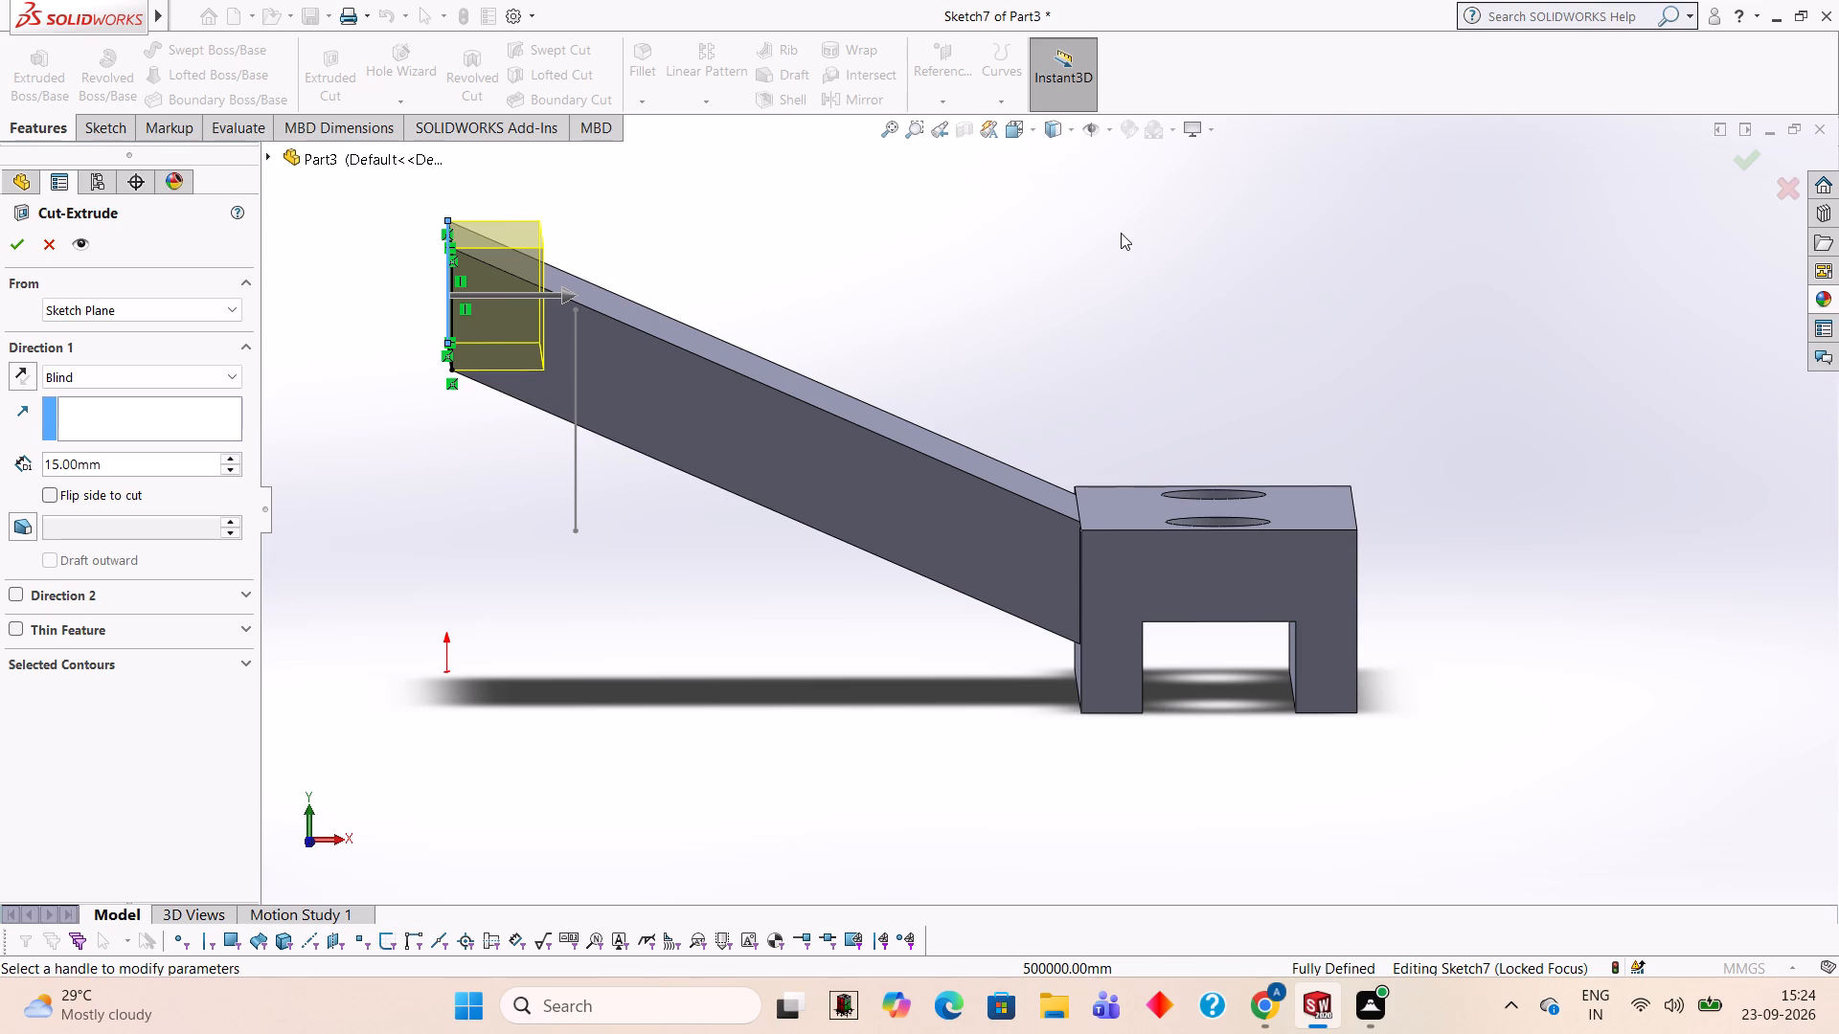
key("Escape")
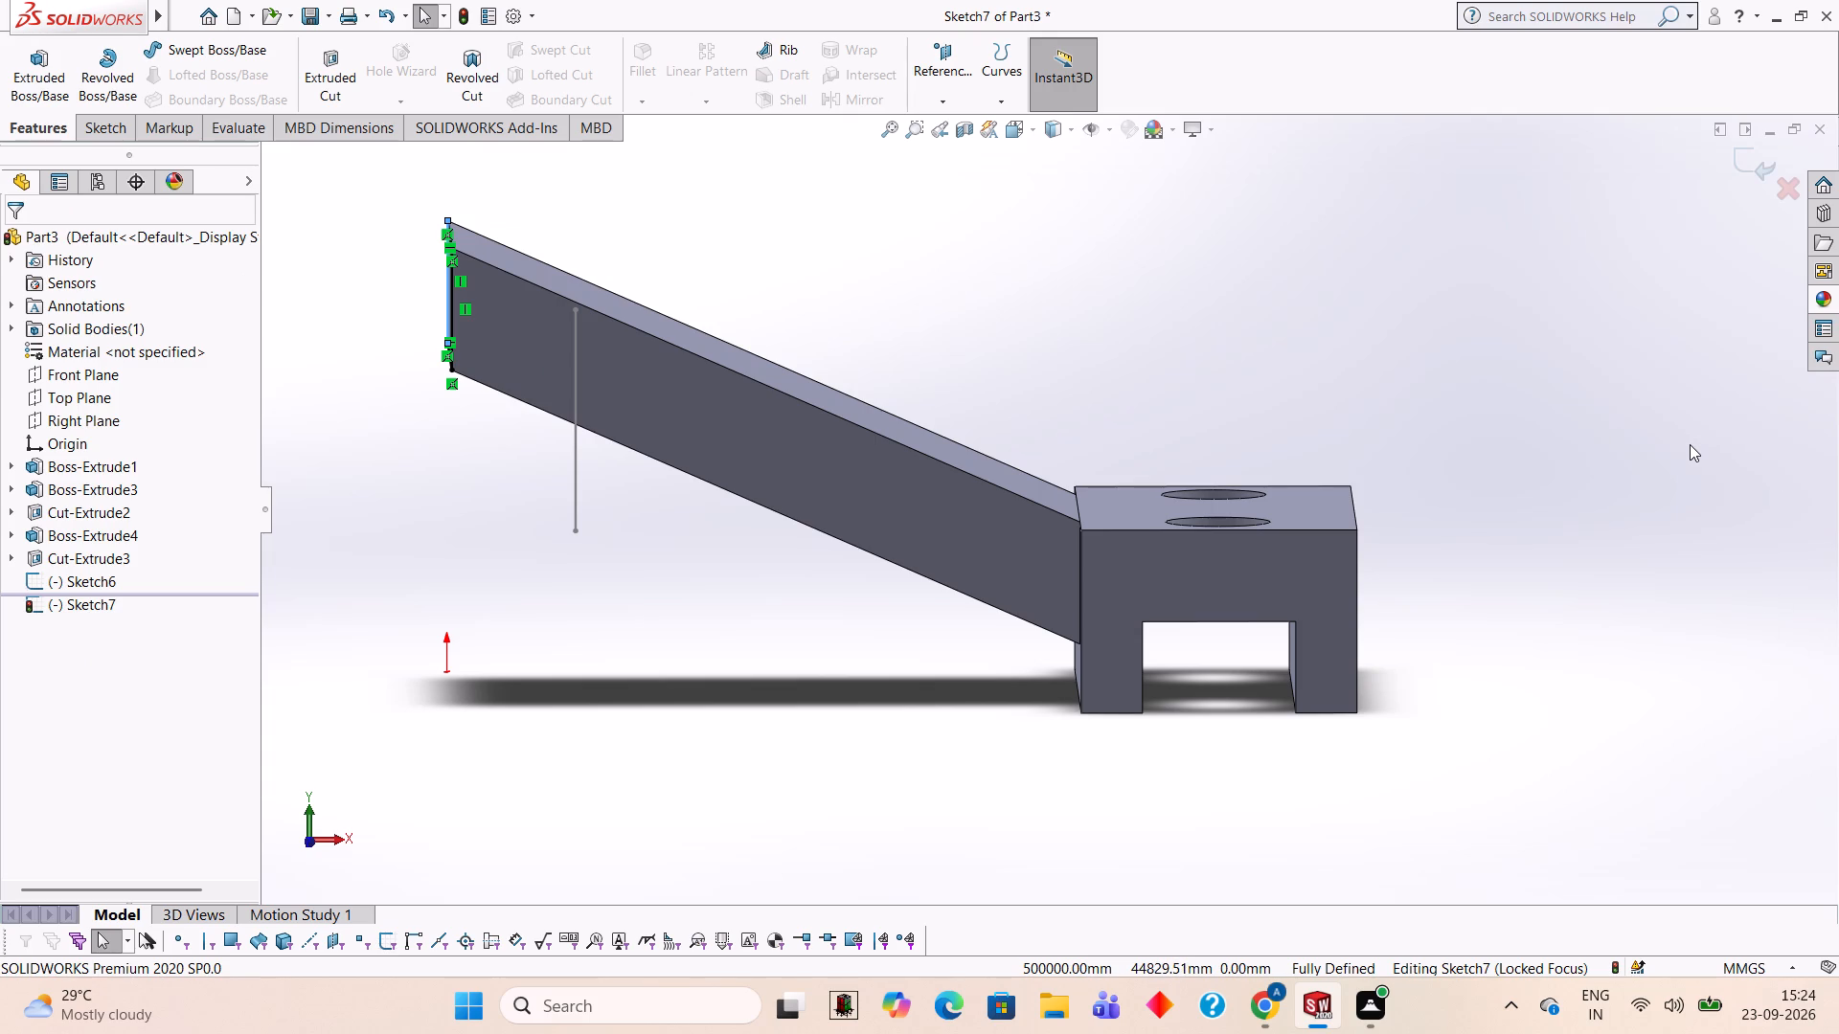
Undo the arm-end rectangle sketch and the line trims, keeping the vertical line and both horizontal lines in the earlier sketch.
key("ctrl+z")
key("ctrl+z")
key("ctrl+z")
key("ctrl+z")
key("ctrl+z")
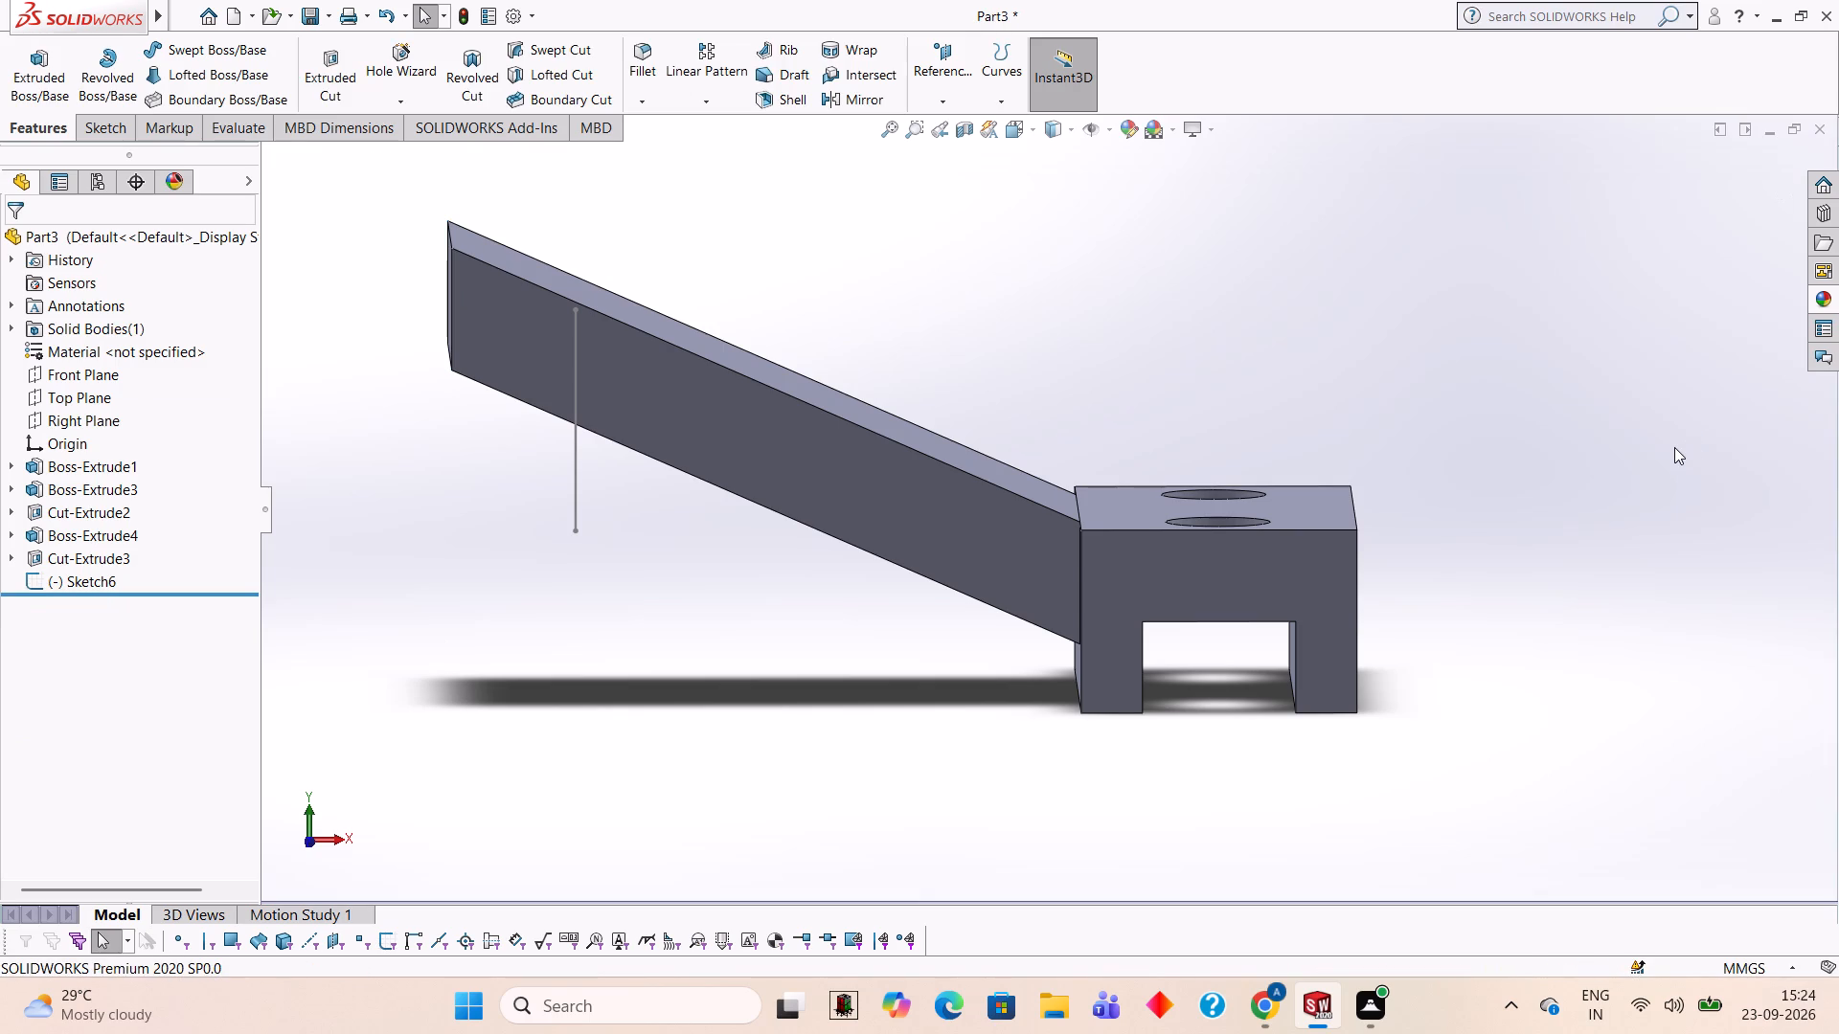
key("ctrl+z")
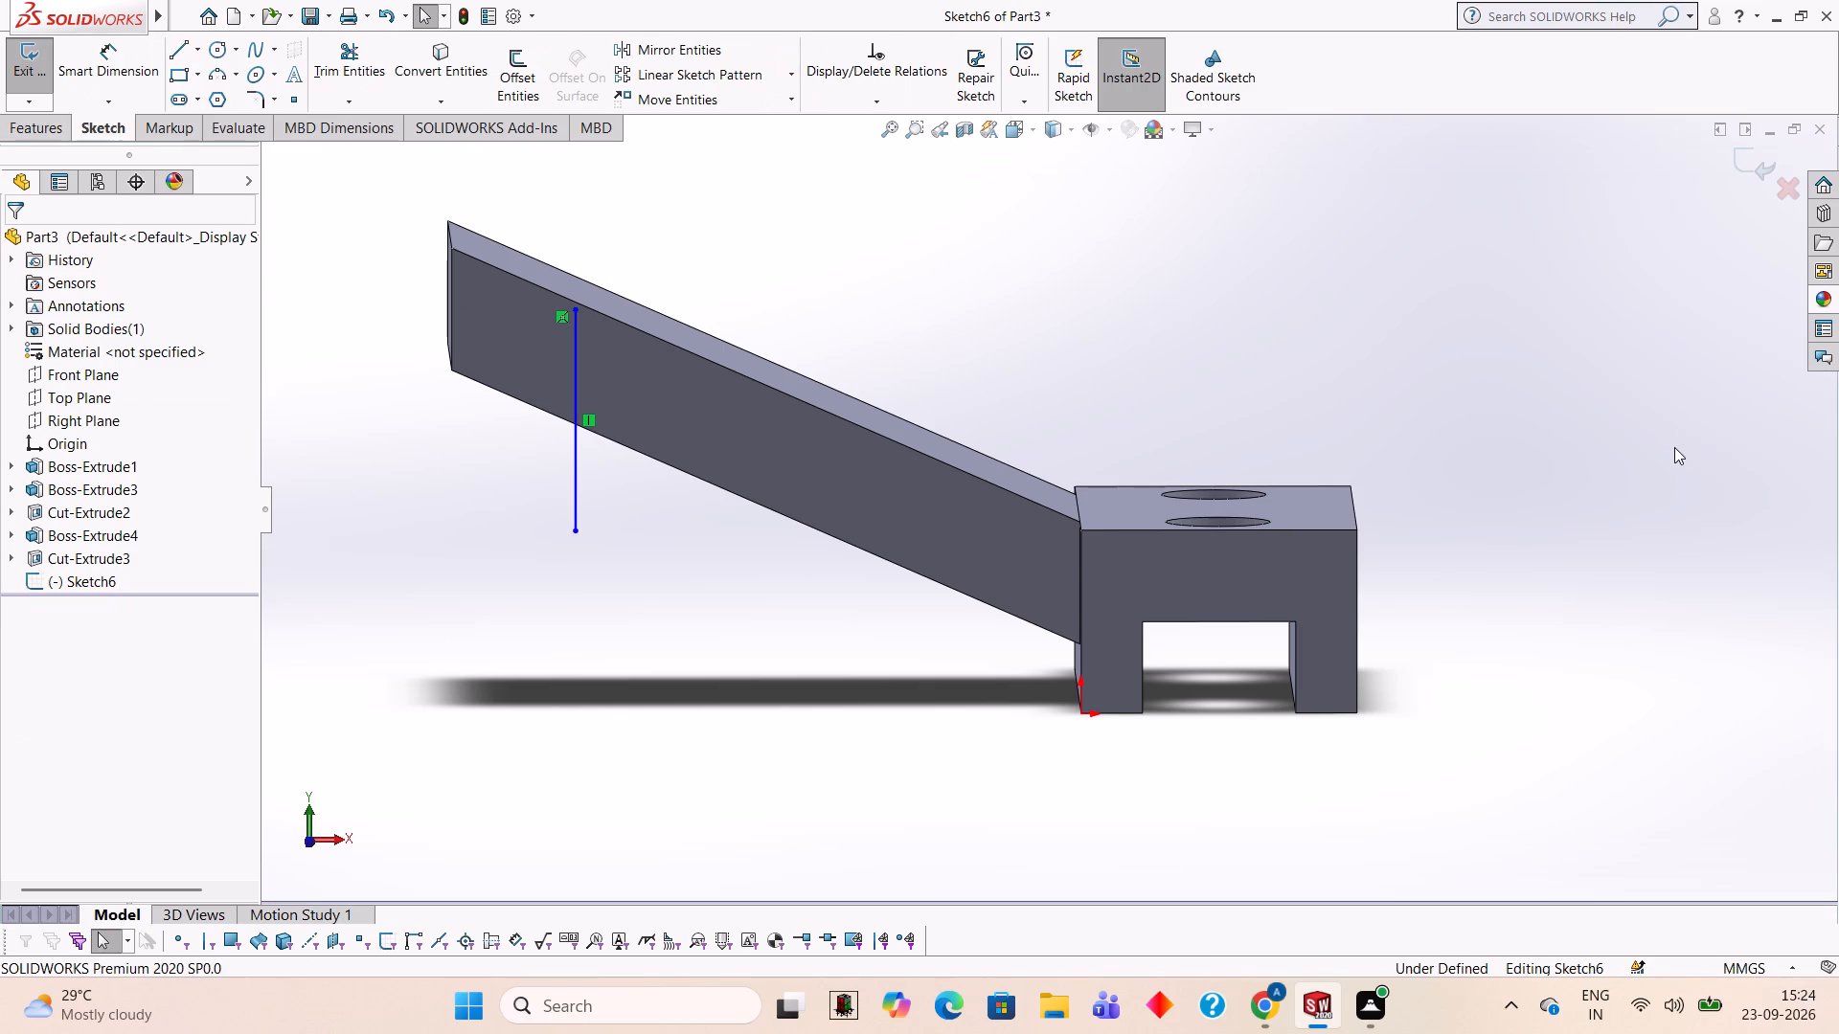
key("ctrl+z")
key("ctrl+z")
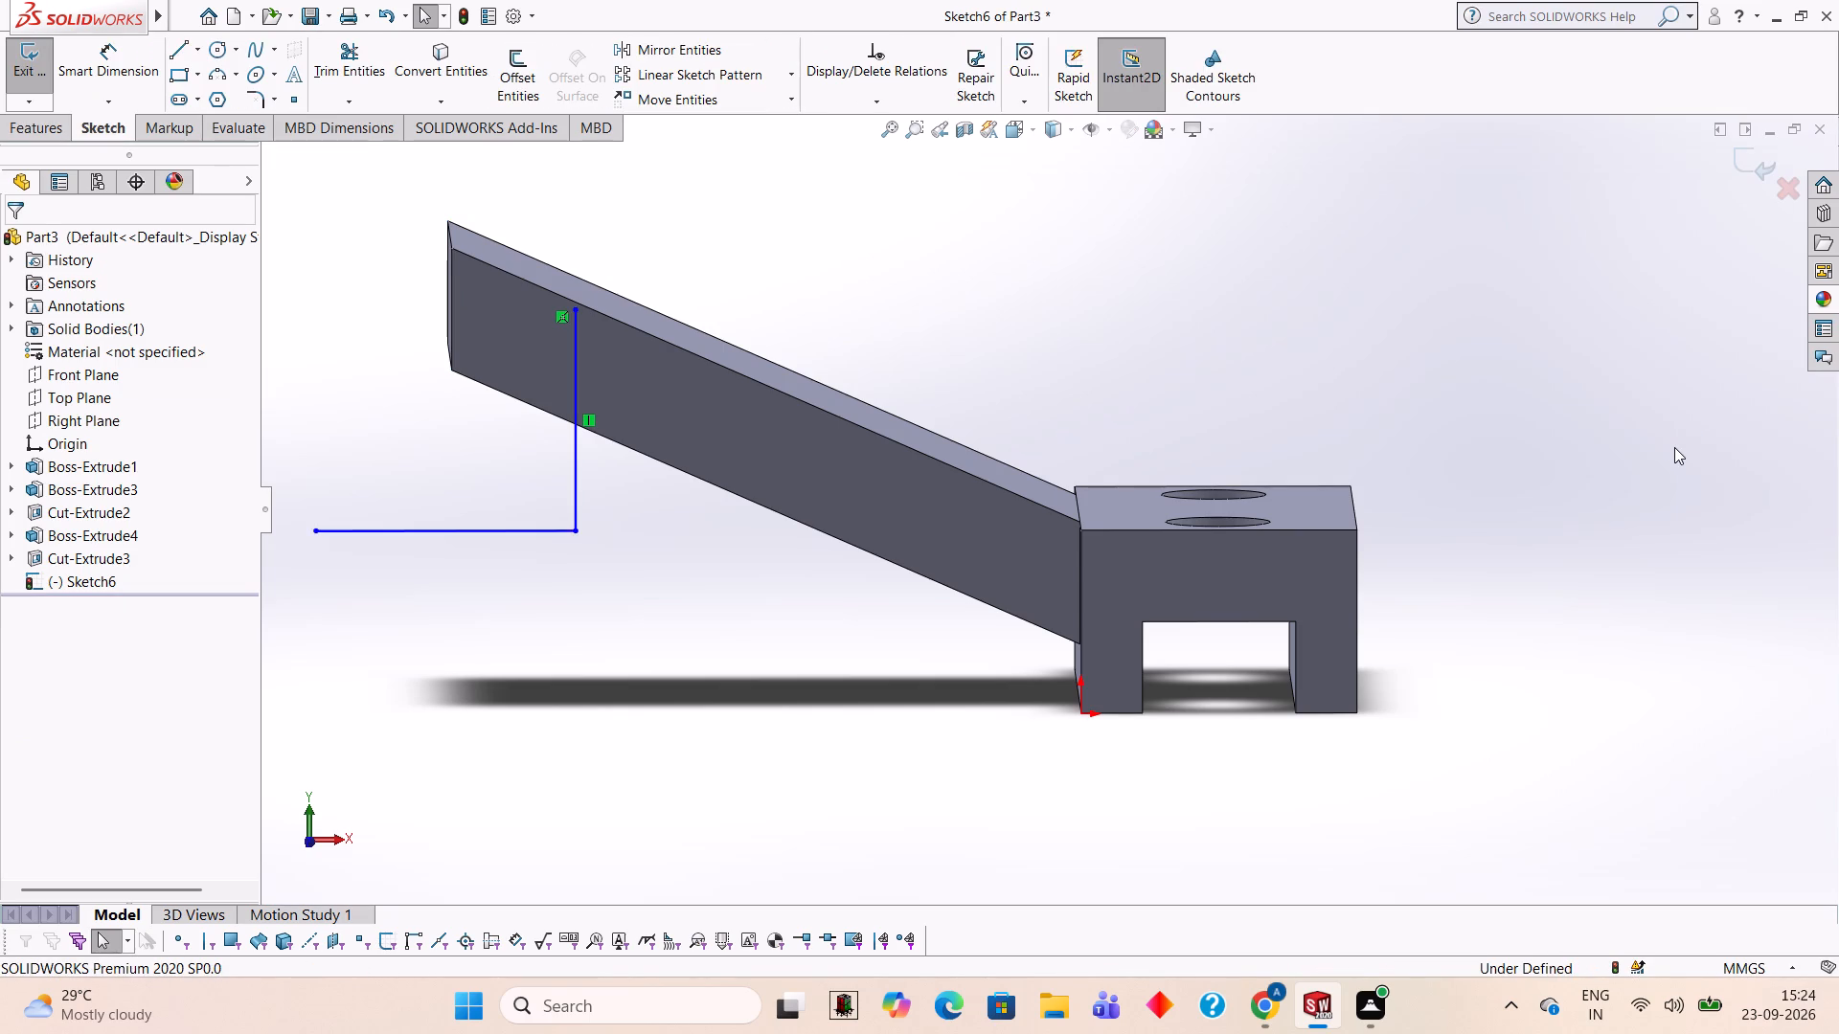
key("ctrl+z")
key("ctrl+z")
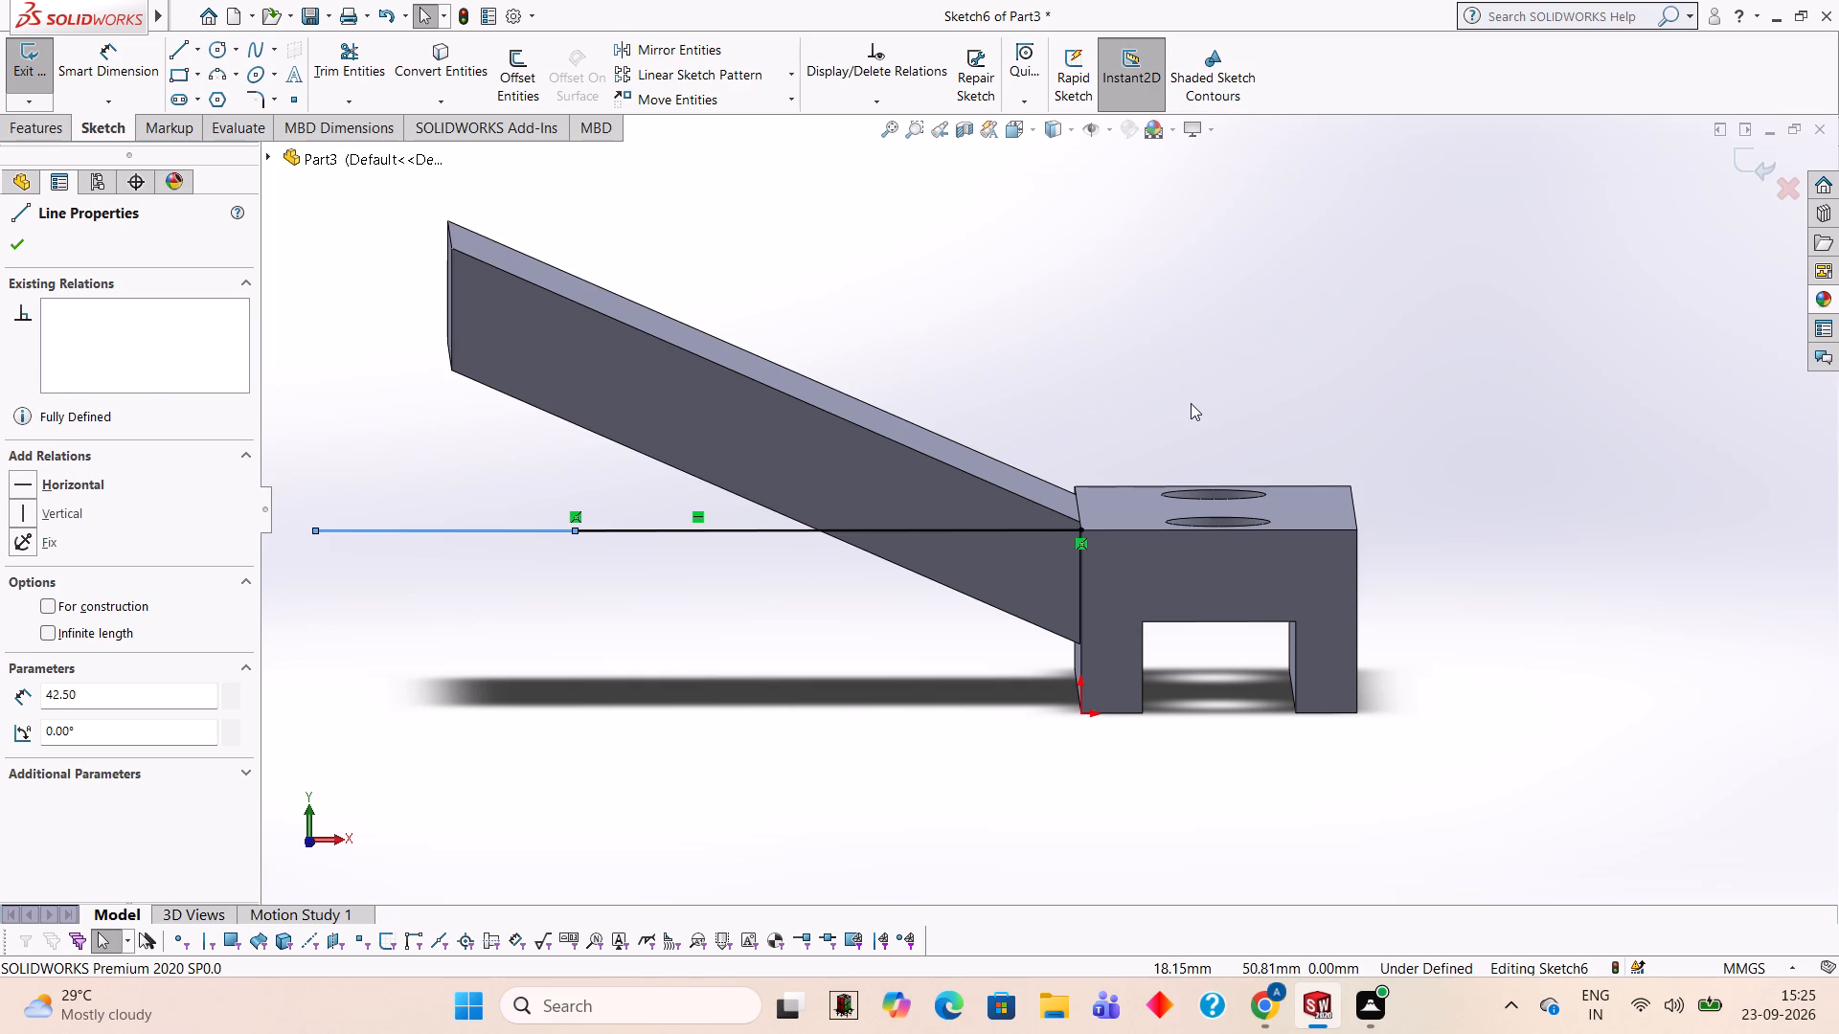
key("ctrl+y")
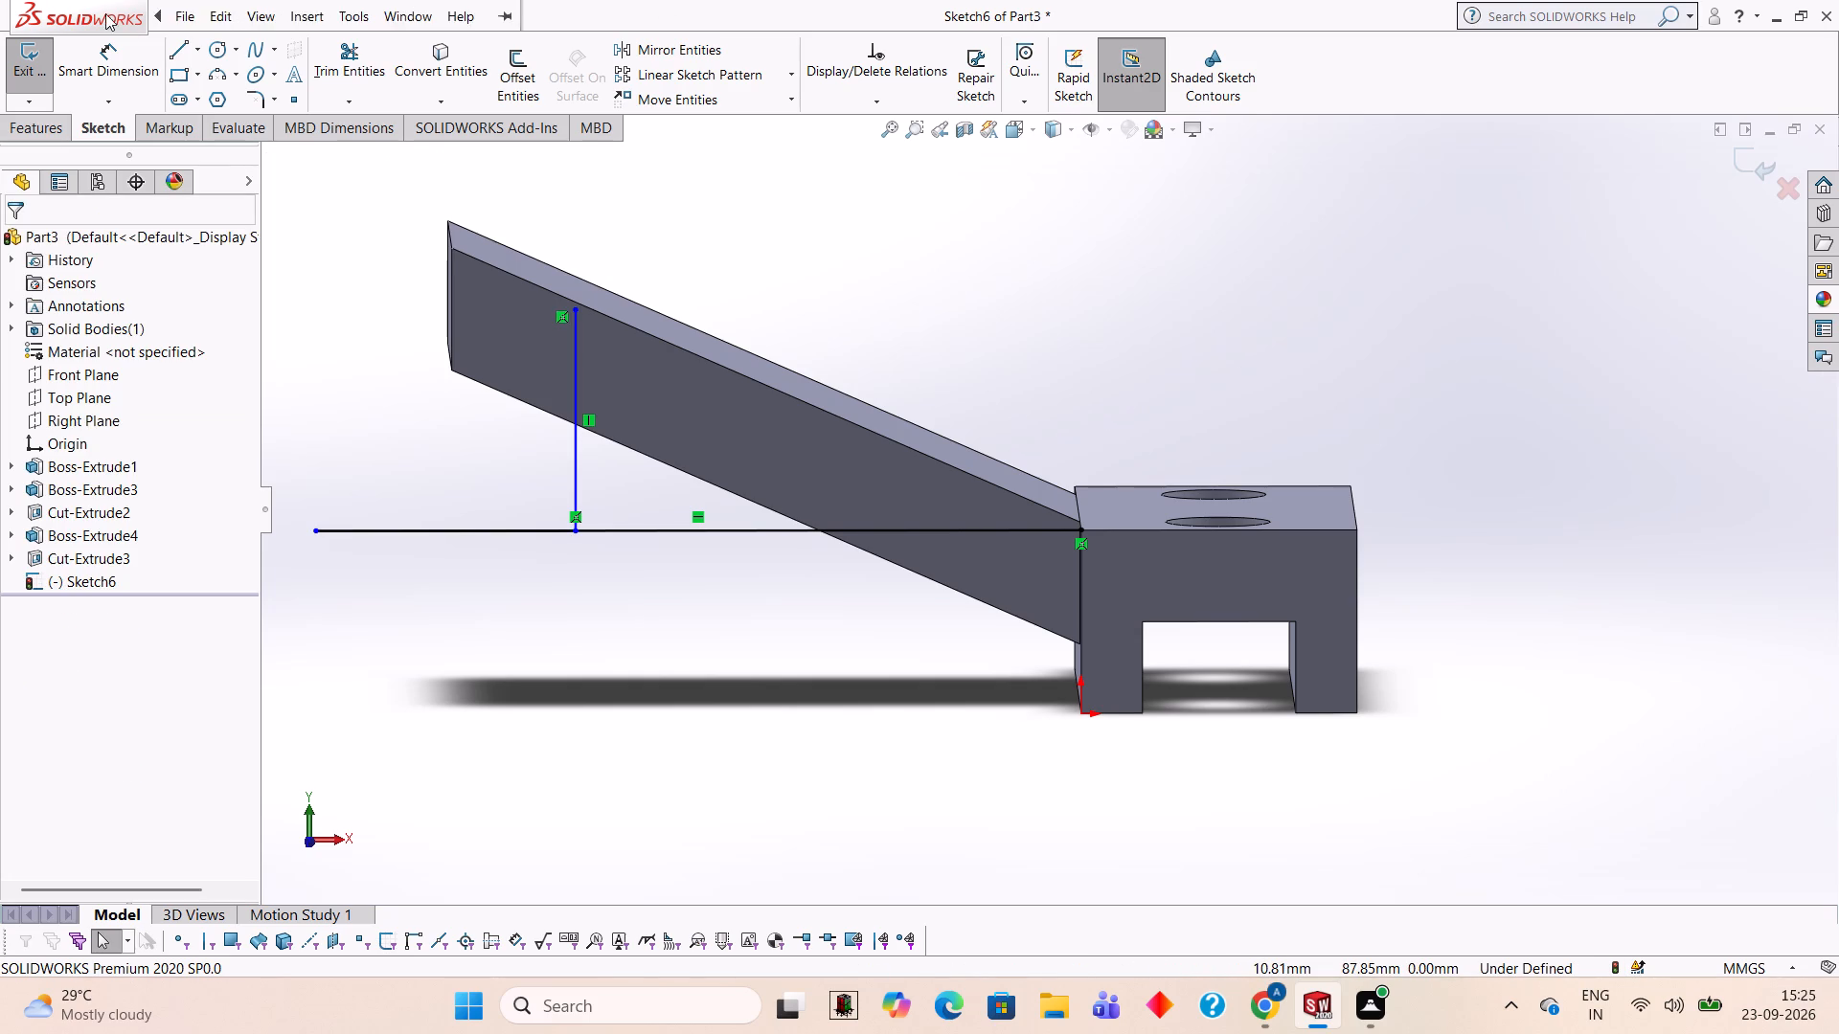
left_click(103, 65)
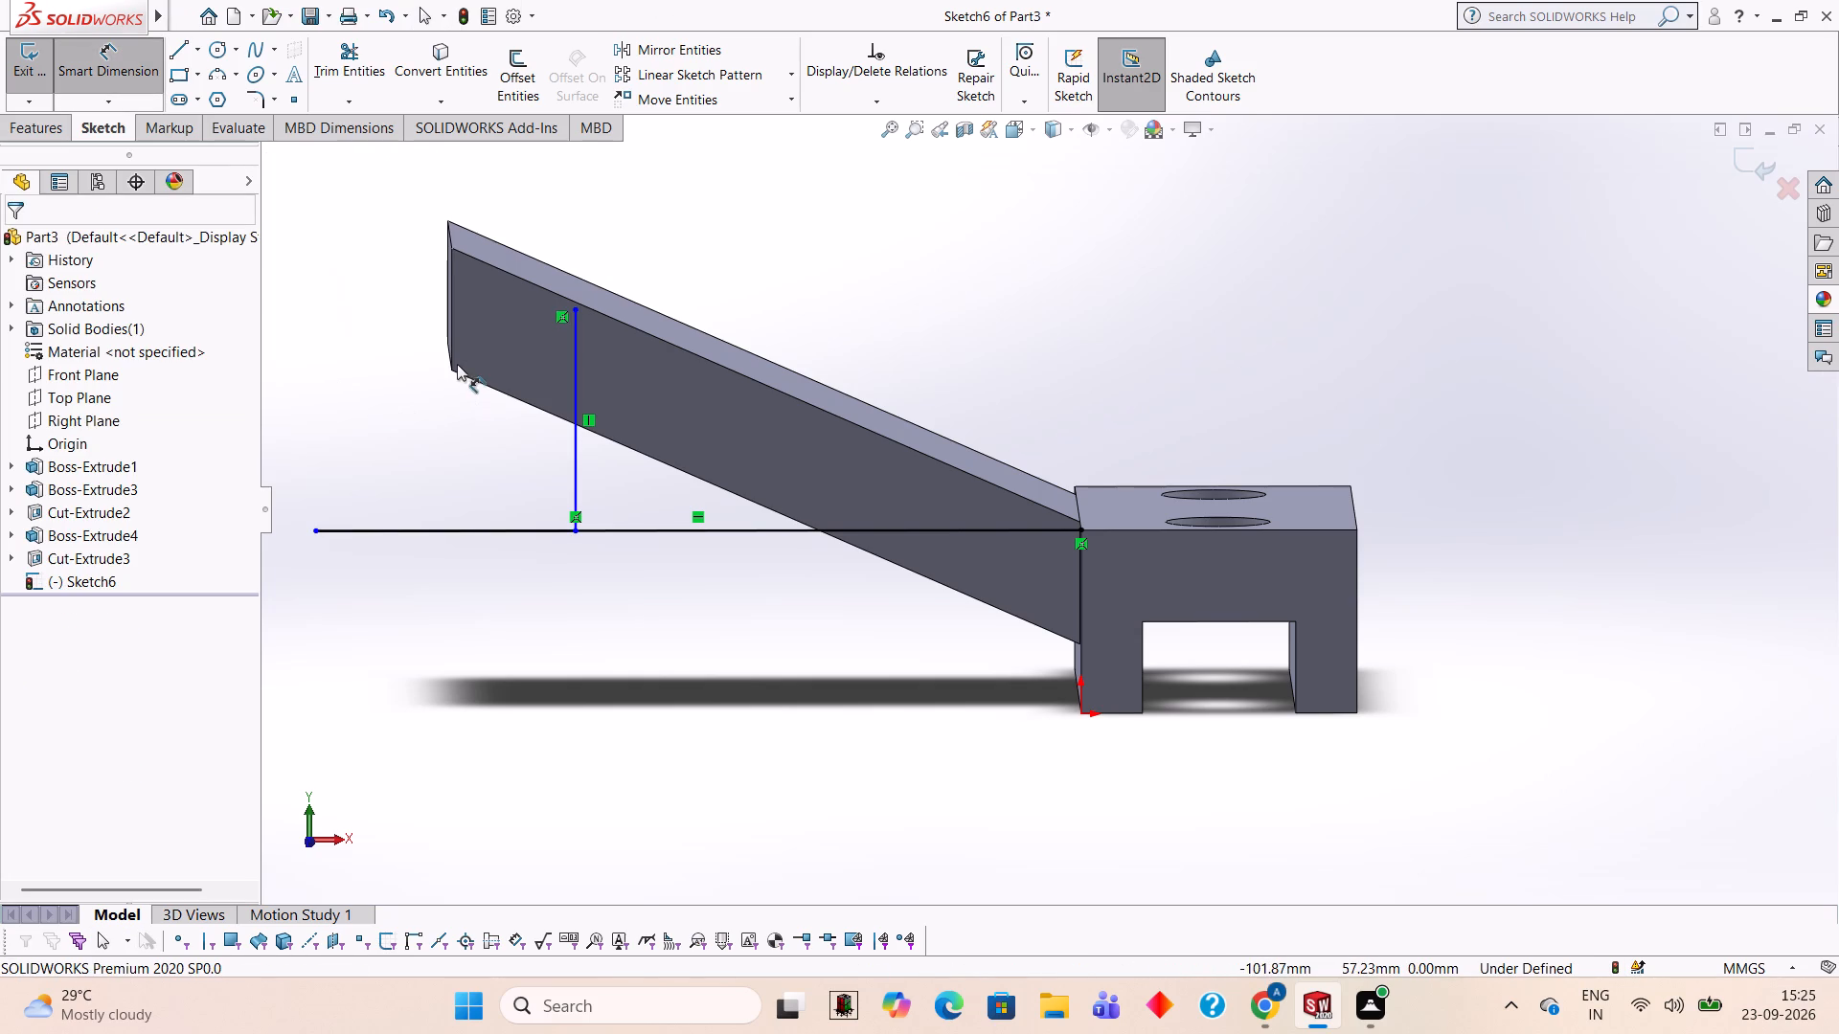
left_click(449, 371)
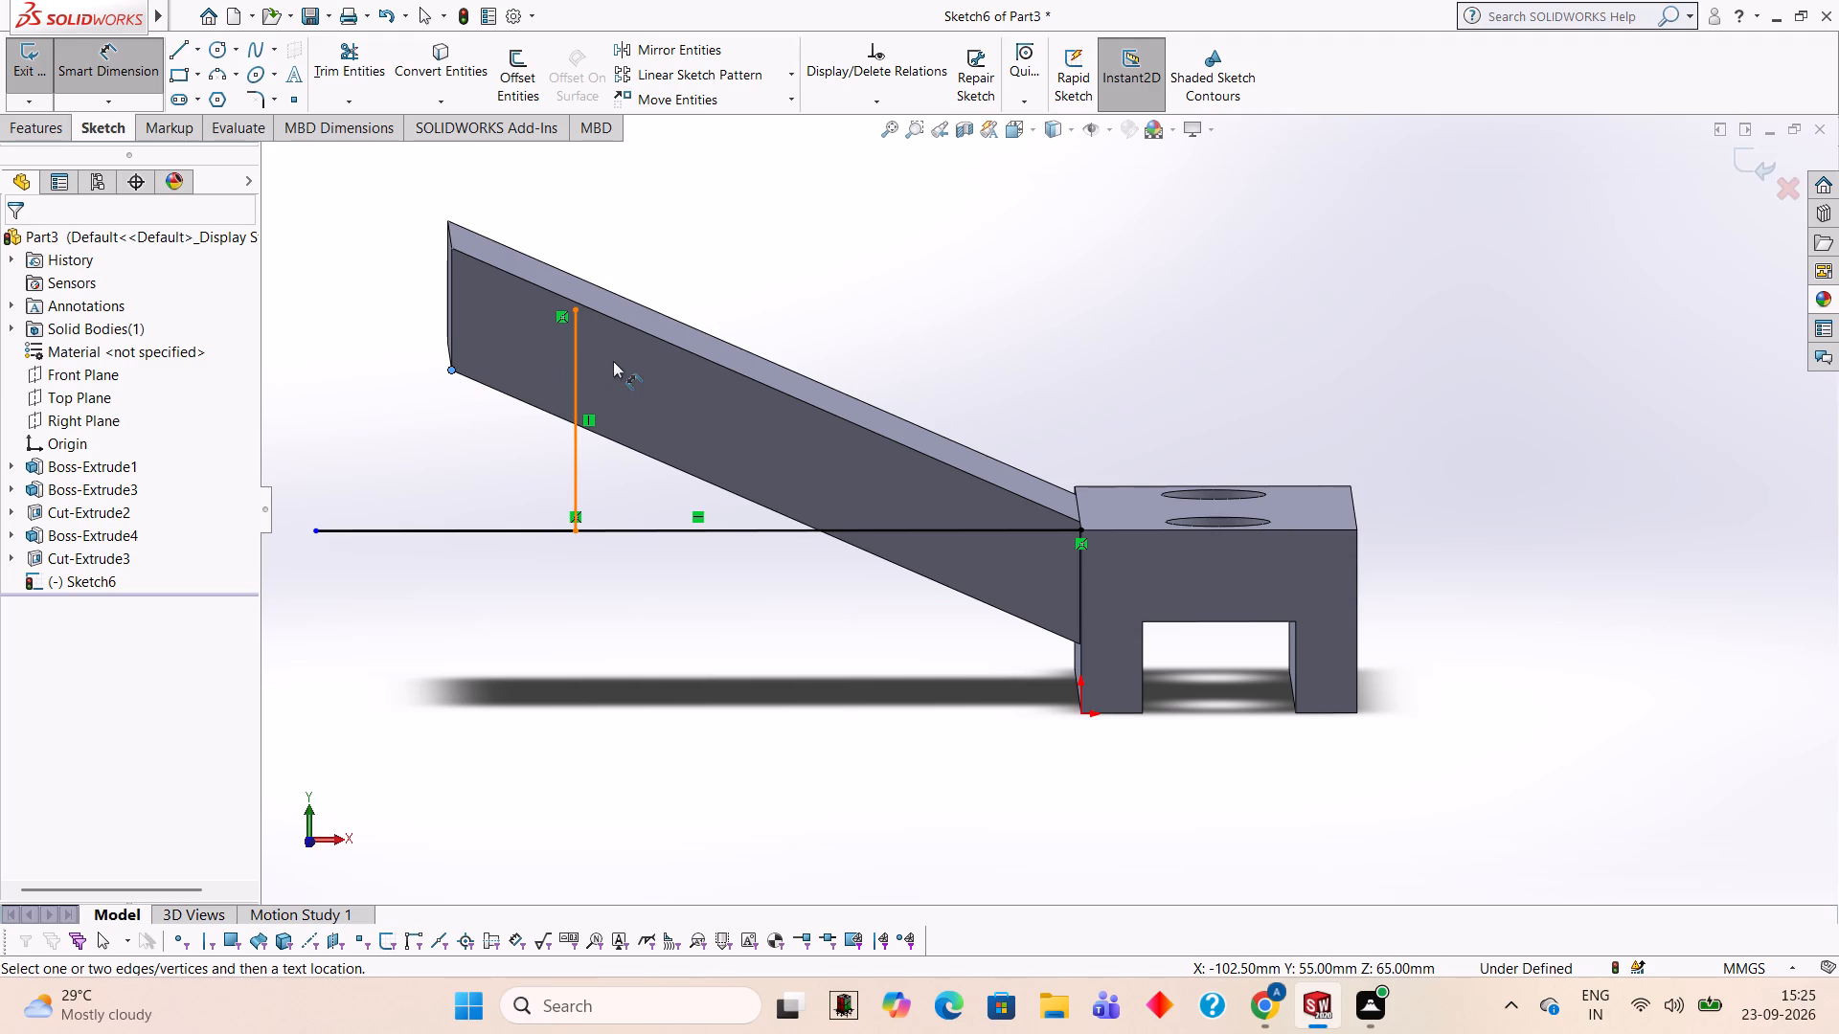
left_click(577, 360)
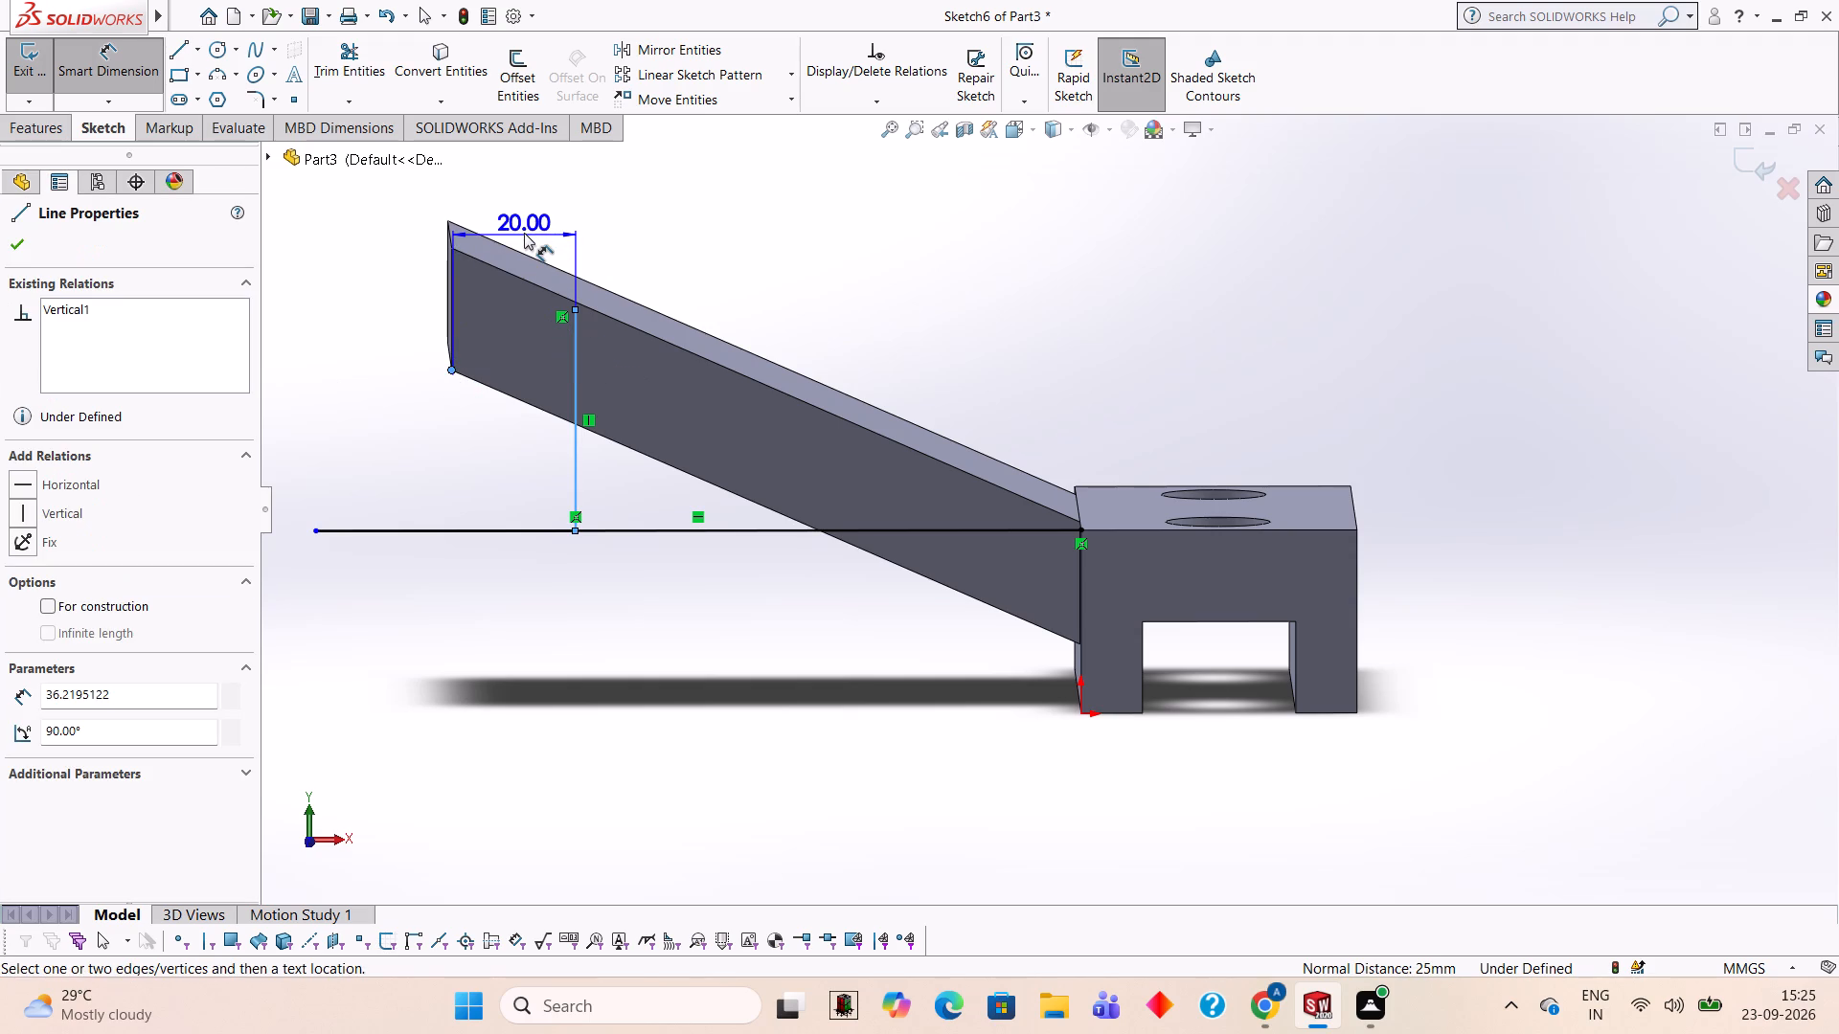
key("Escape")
Undo the vertical sketch line, trim away both remaining horizontal lines, and exit the emptied sketch.
key("ctrl+z")
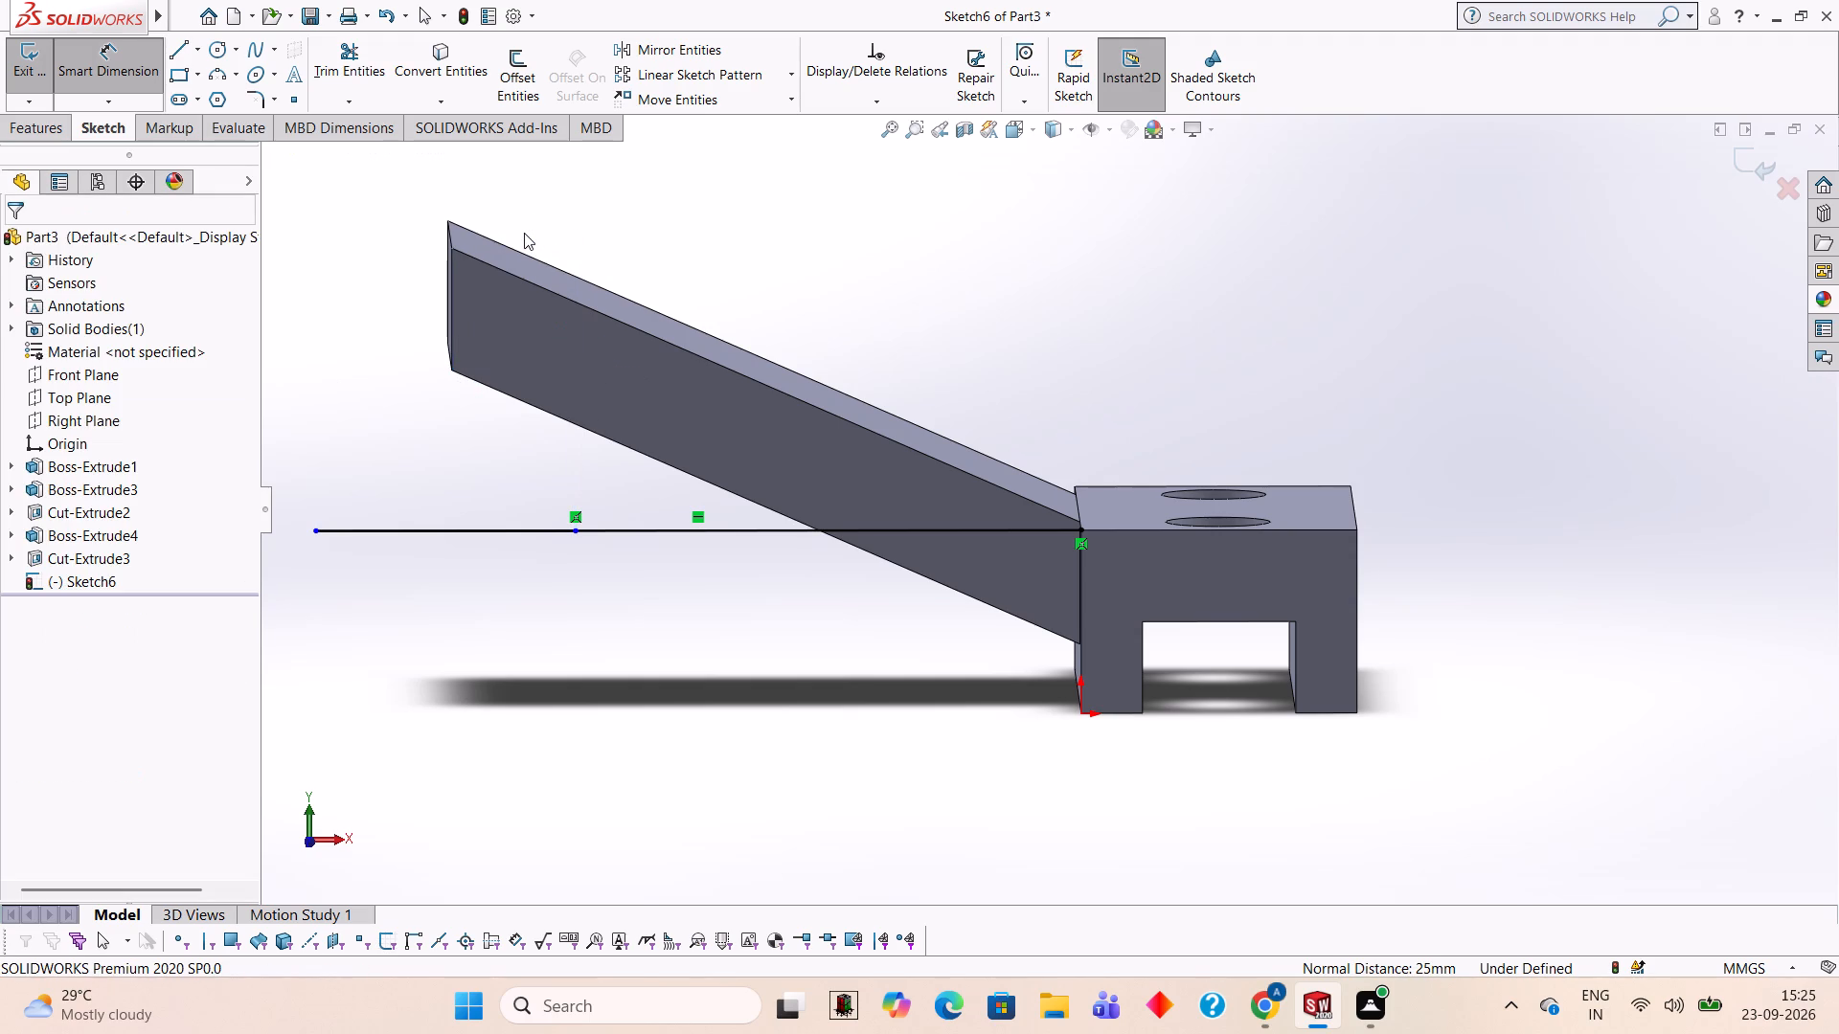
left_click(329, 60)
left_click(512, 533)
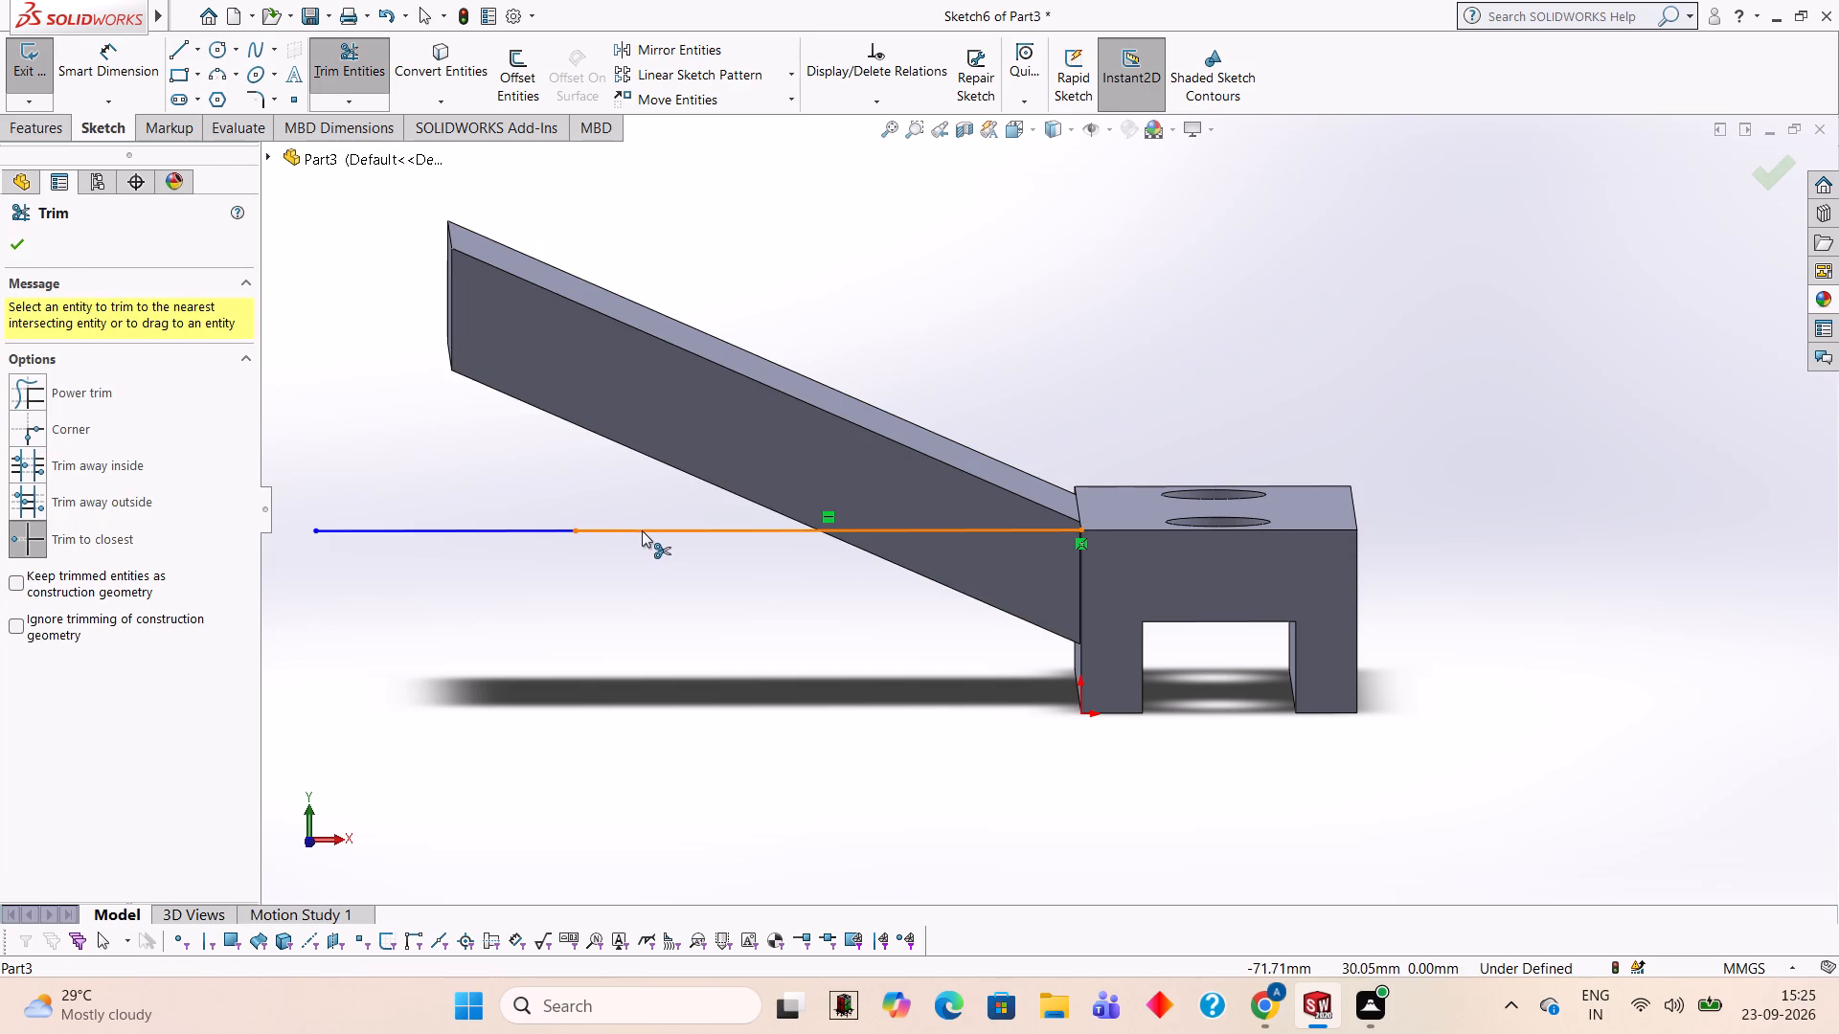
left_click(642, 529)
left_click(523, 526)
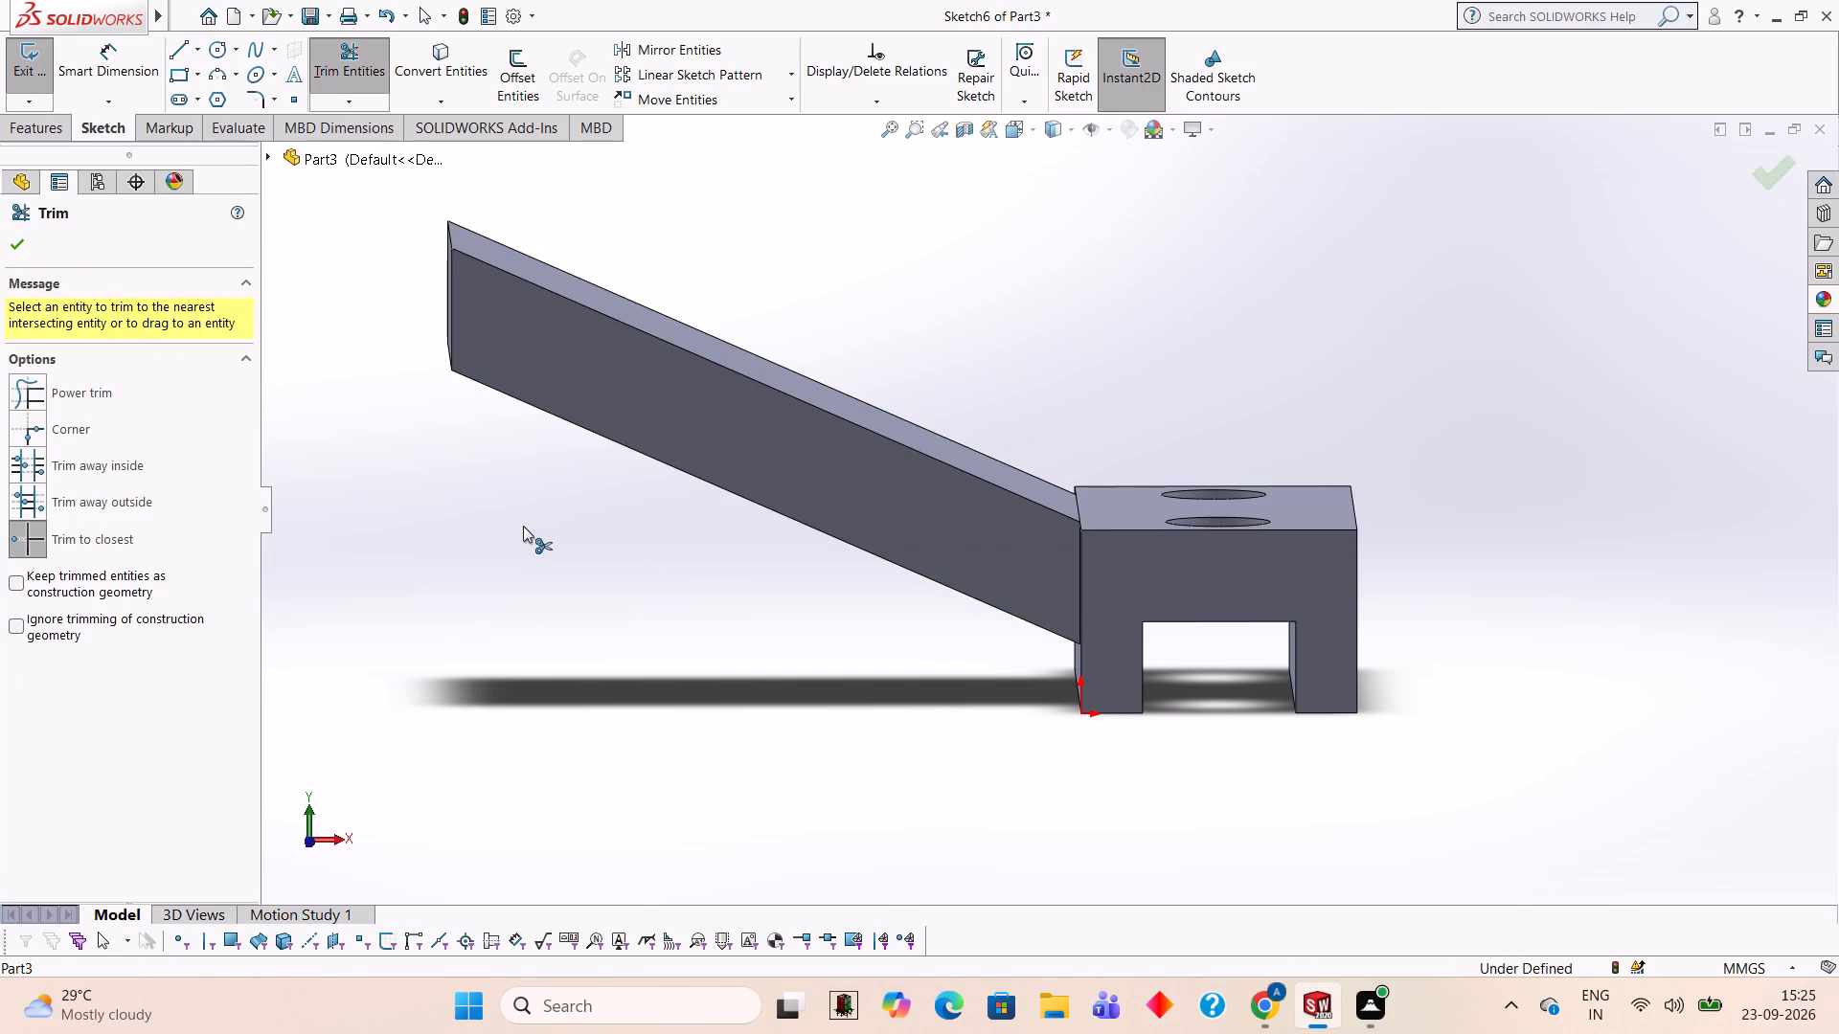
left_click(181, 56)
key("Escape")
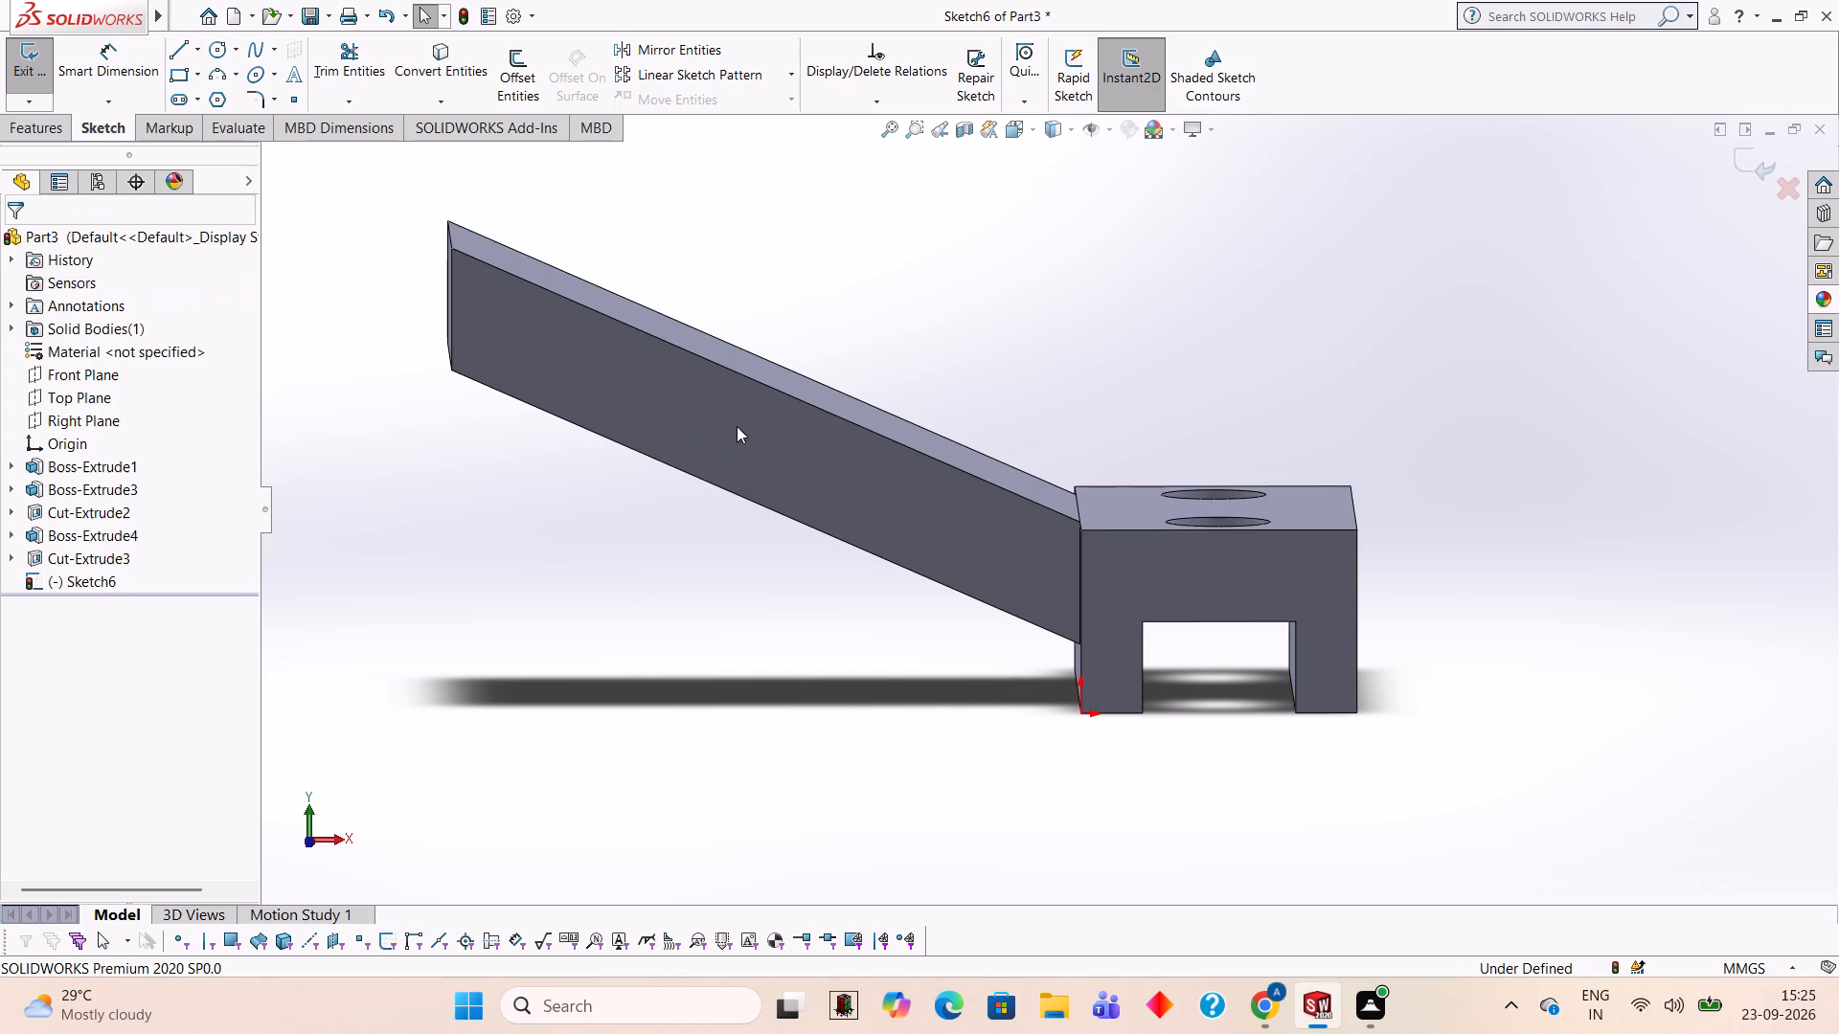
left_click(1773, 155)
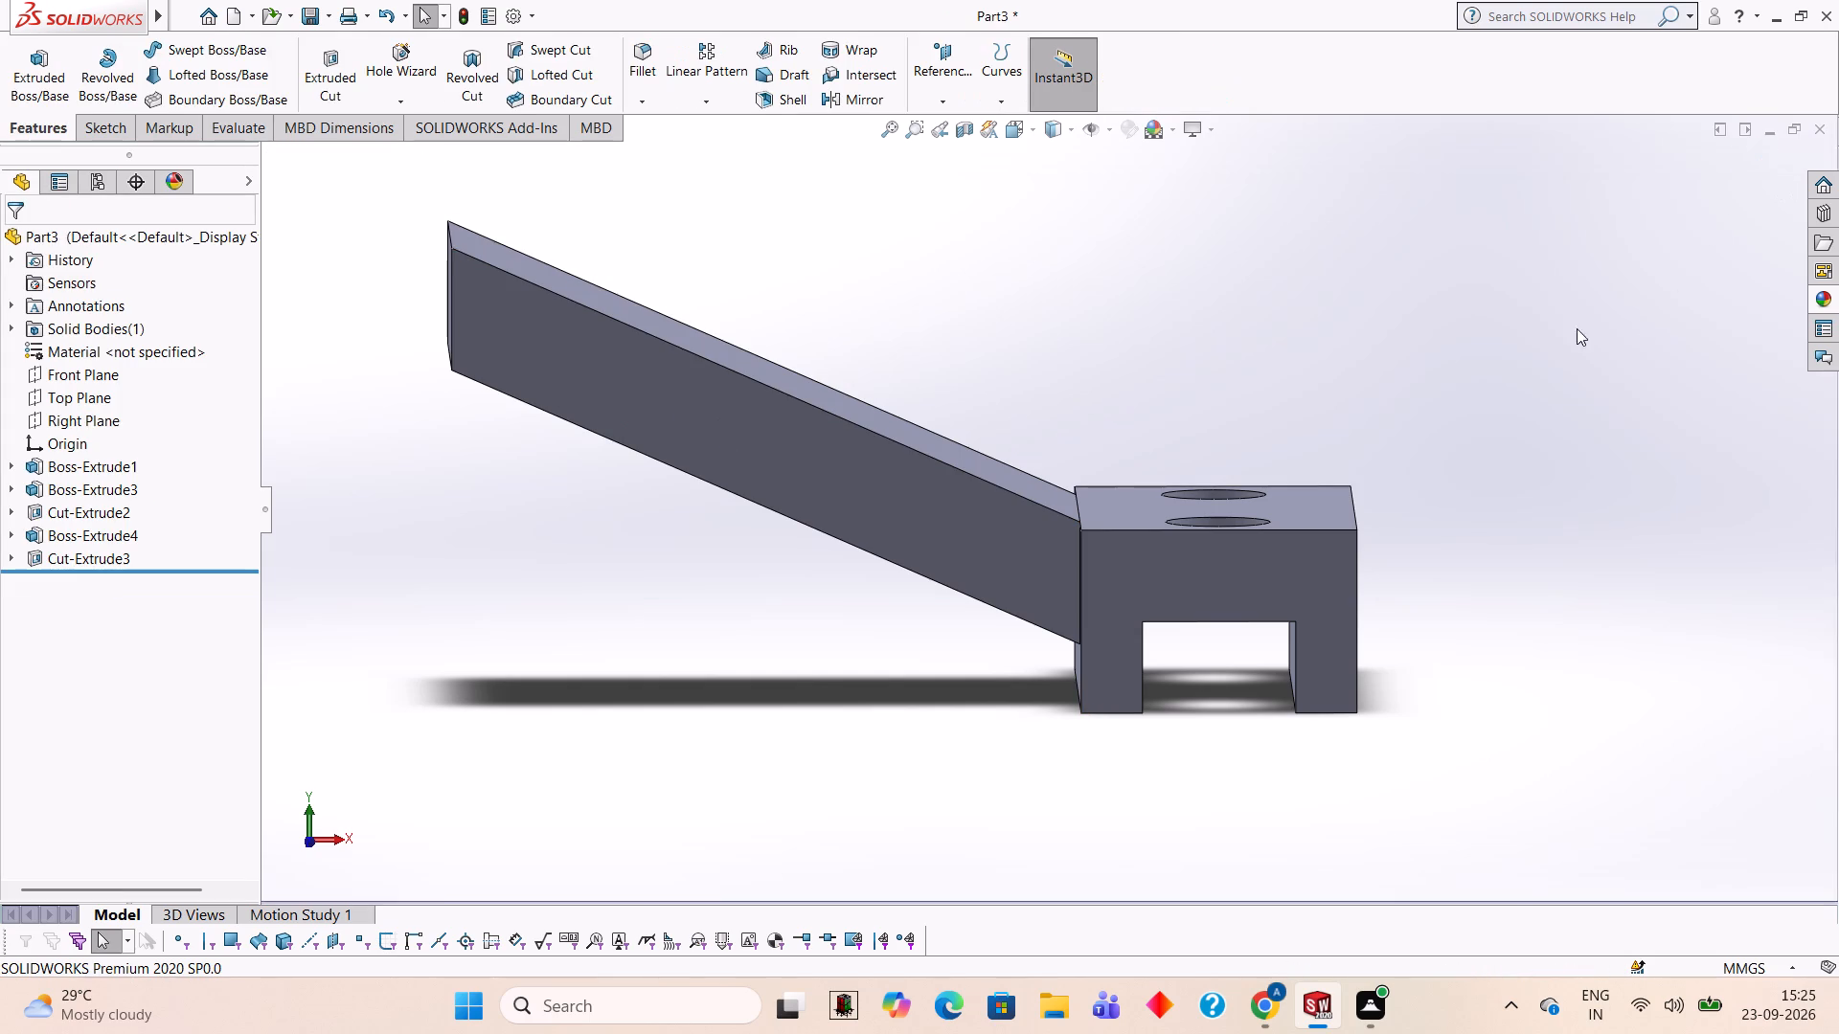
In a new sketch on the arm's side face, draw a closed parallelogram over its free end, 20 mm along each slanted edge with vertical sides.
left_click(856, 503)
left_click(938, 451)
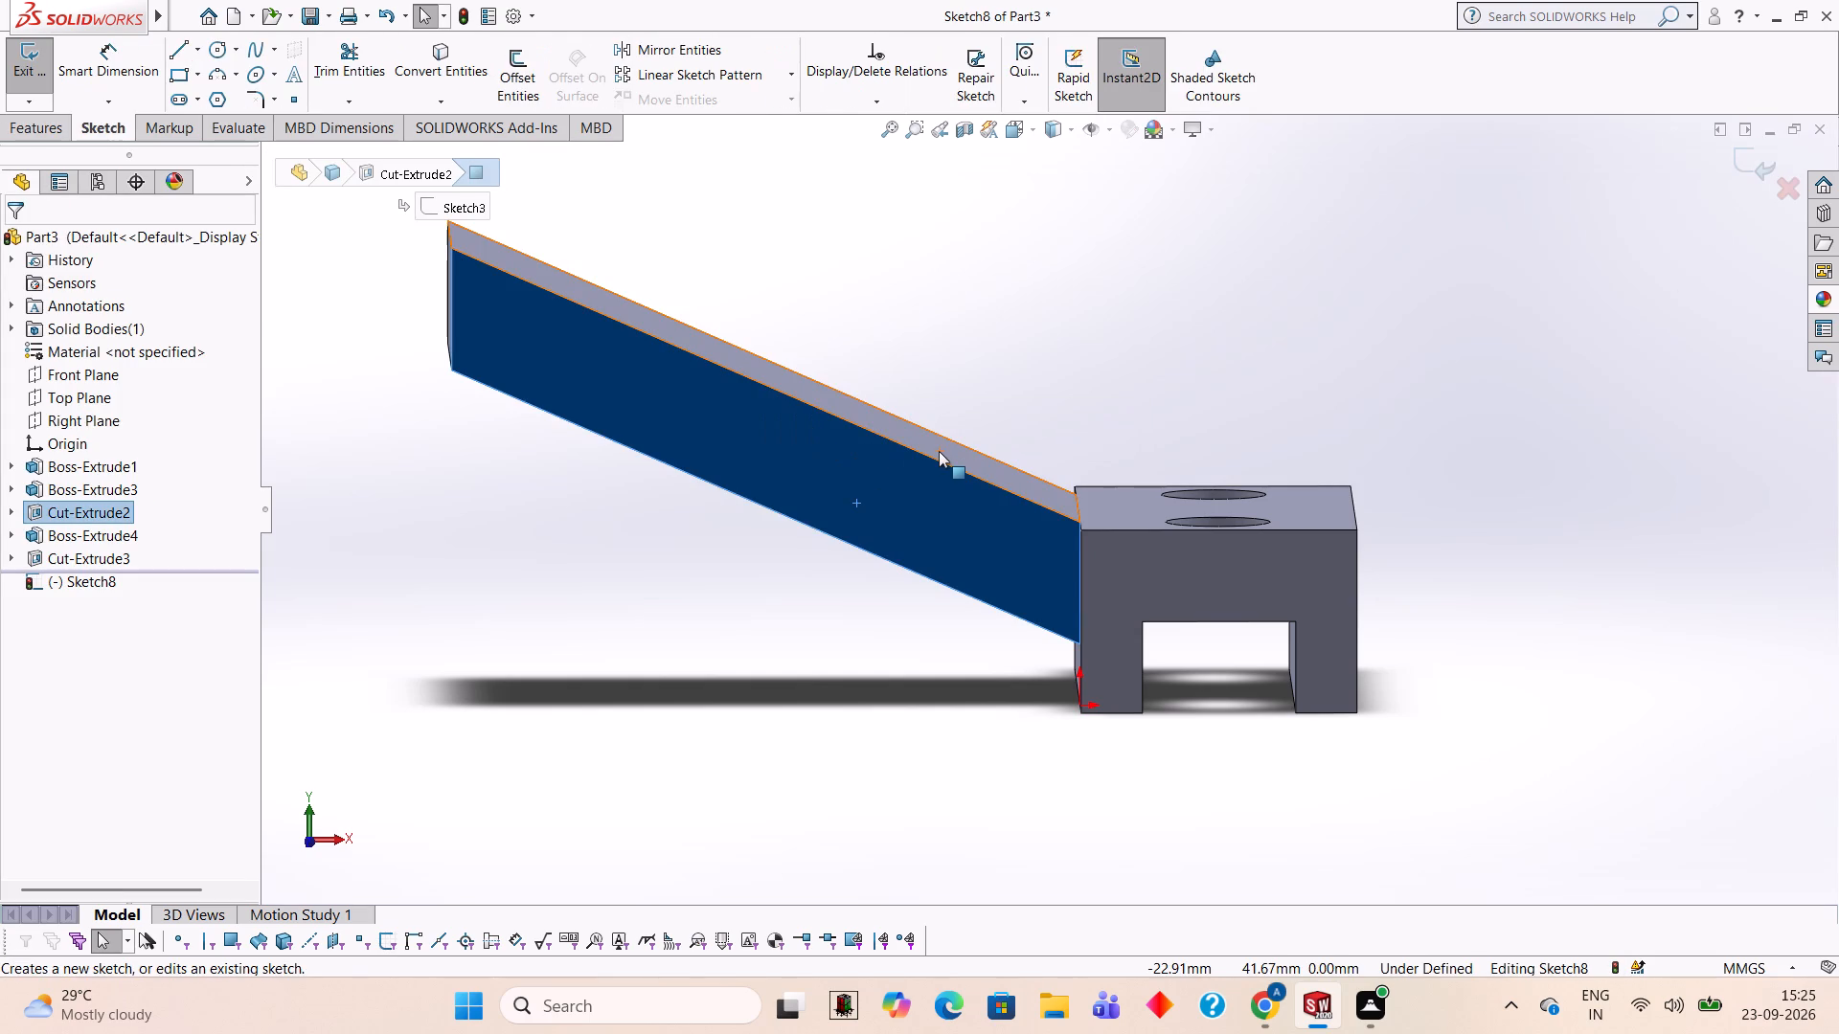
key("ctrl+8")
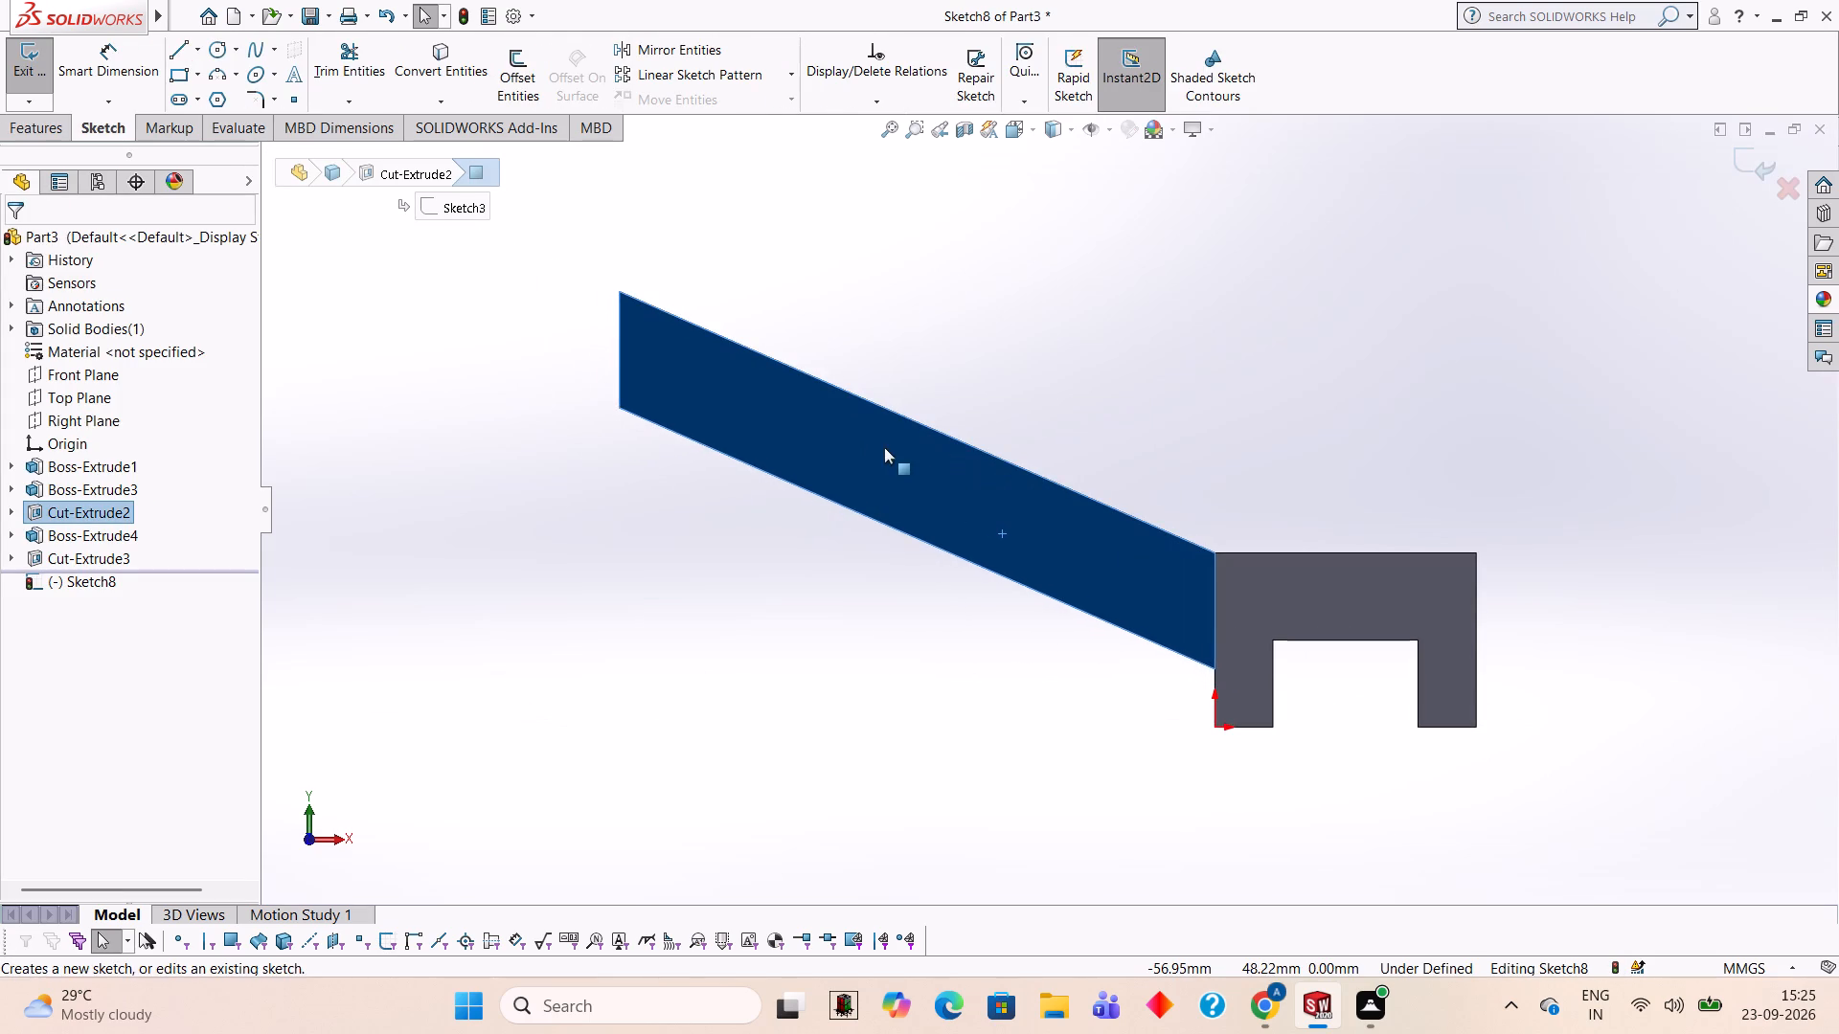
left_click(176, 56)
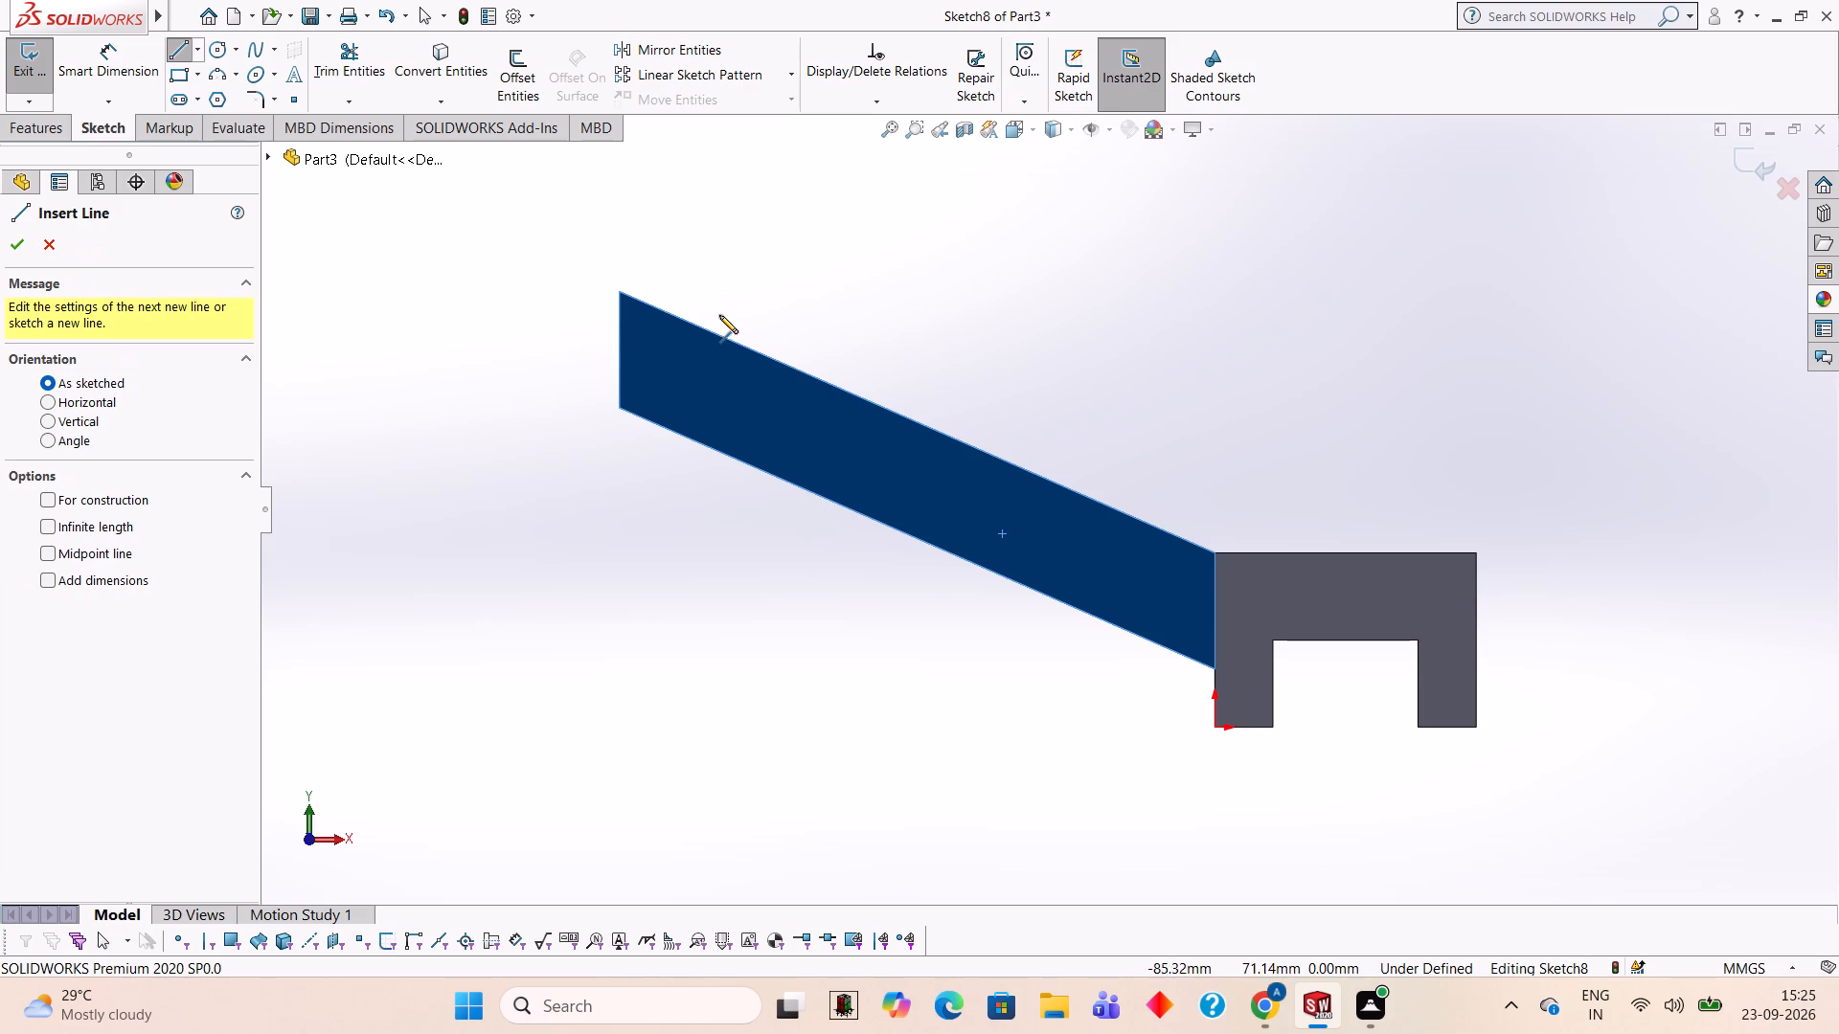
left_click(620, 294)
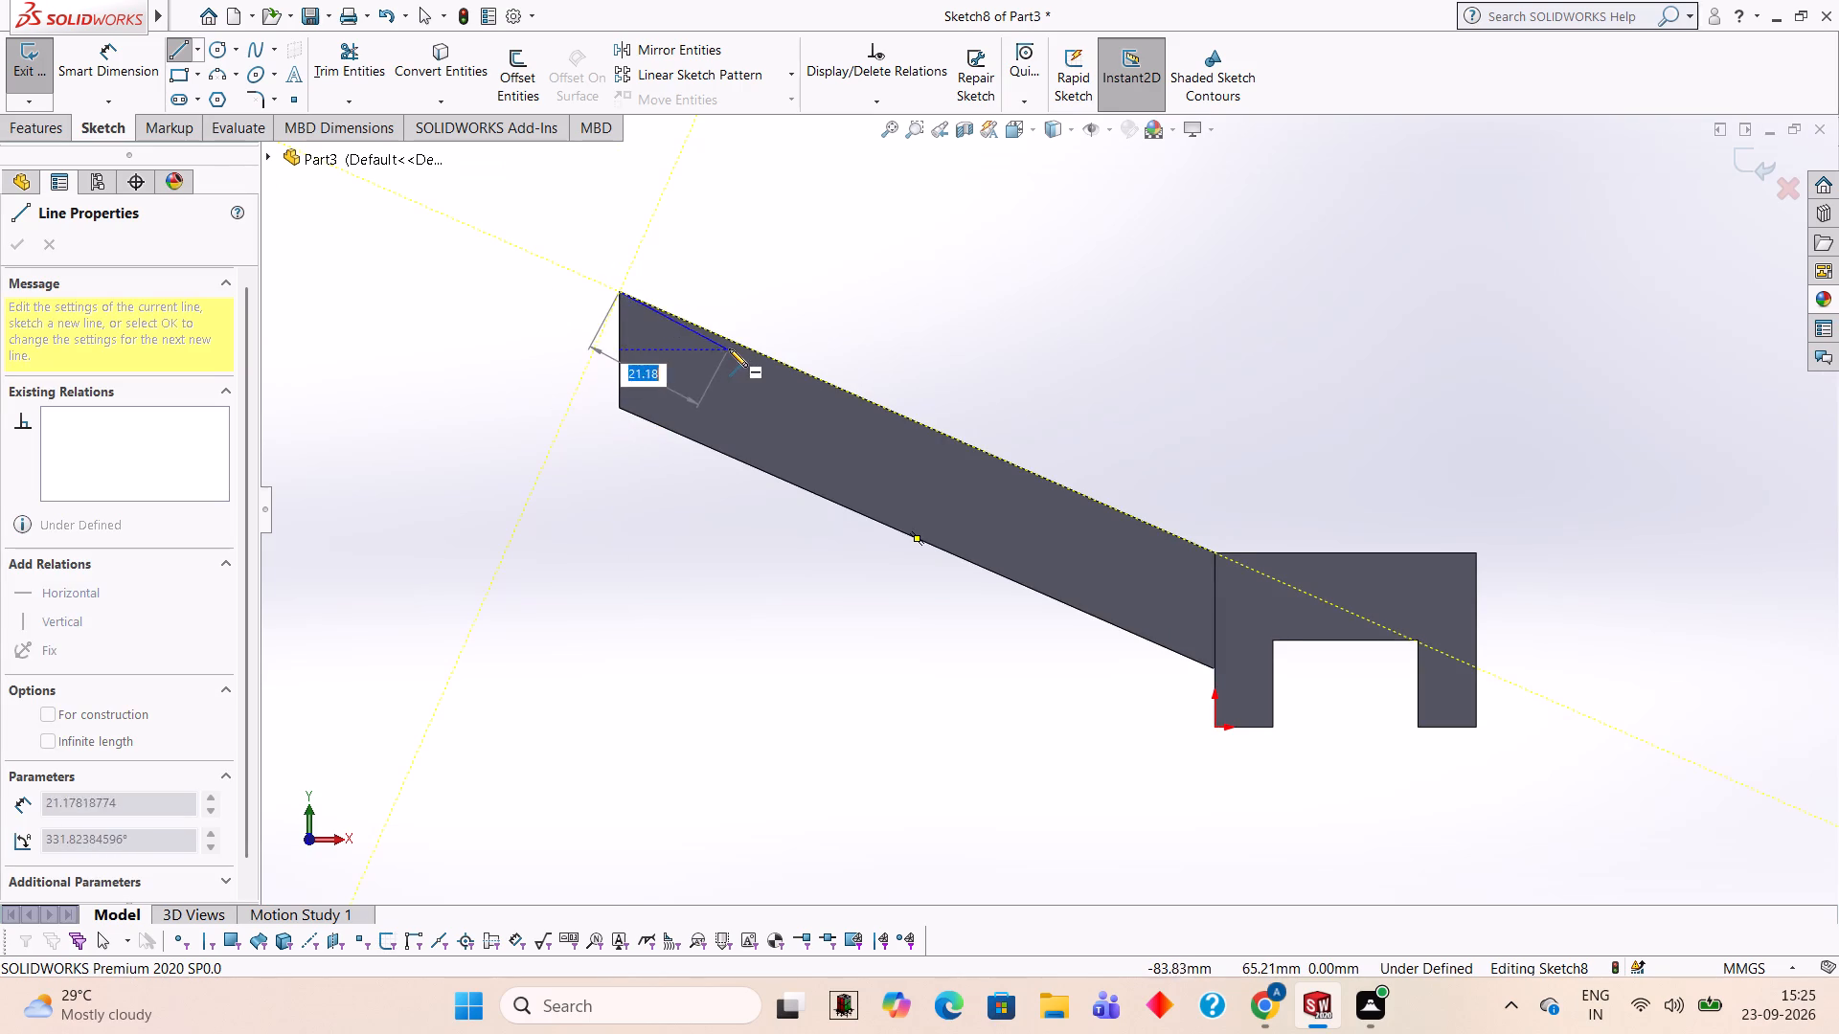
type("20")
key("Return")
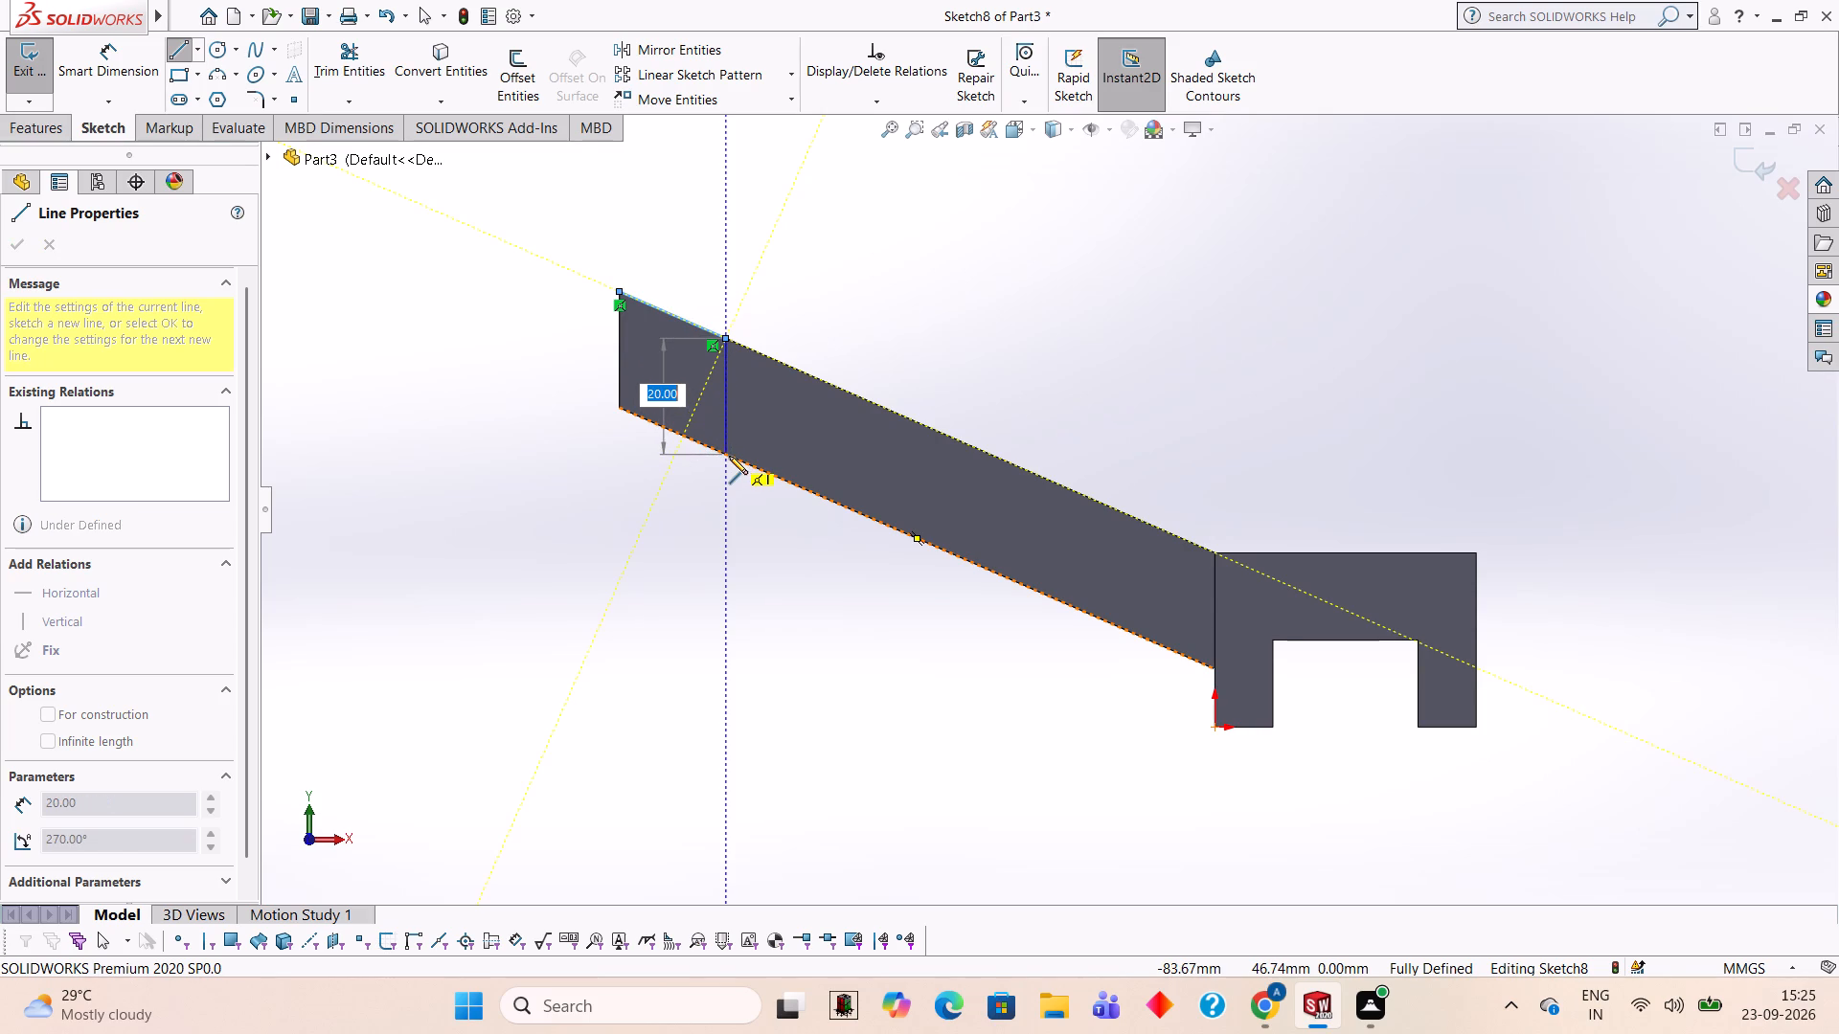
left_click(729, 456)
left_click(615, 404)
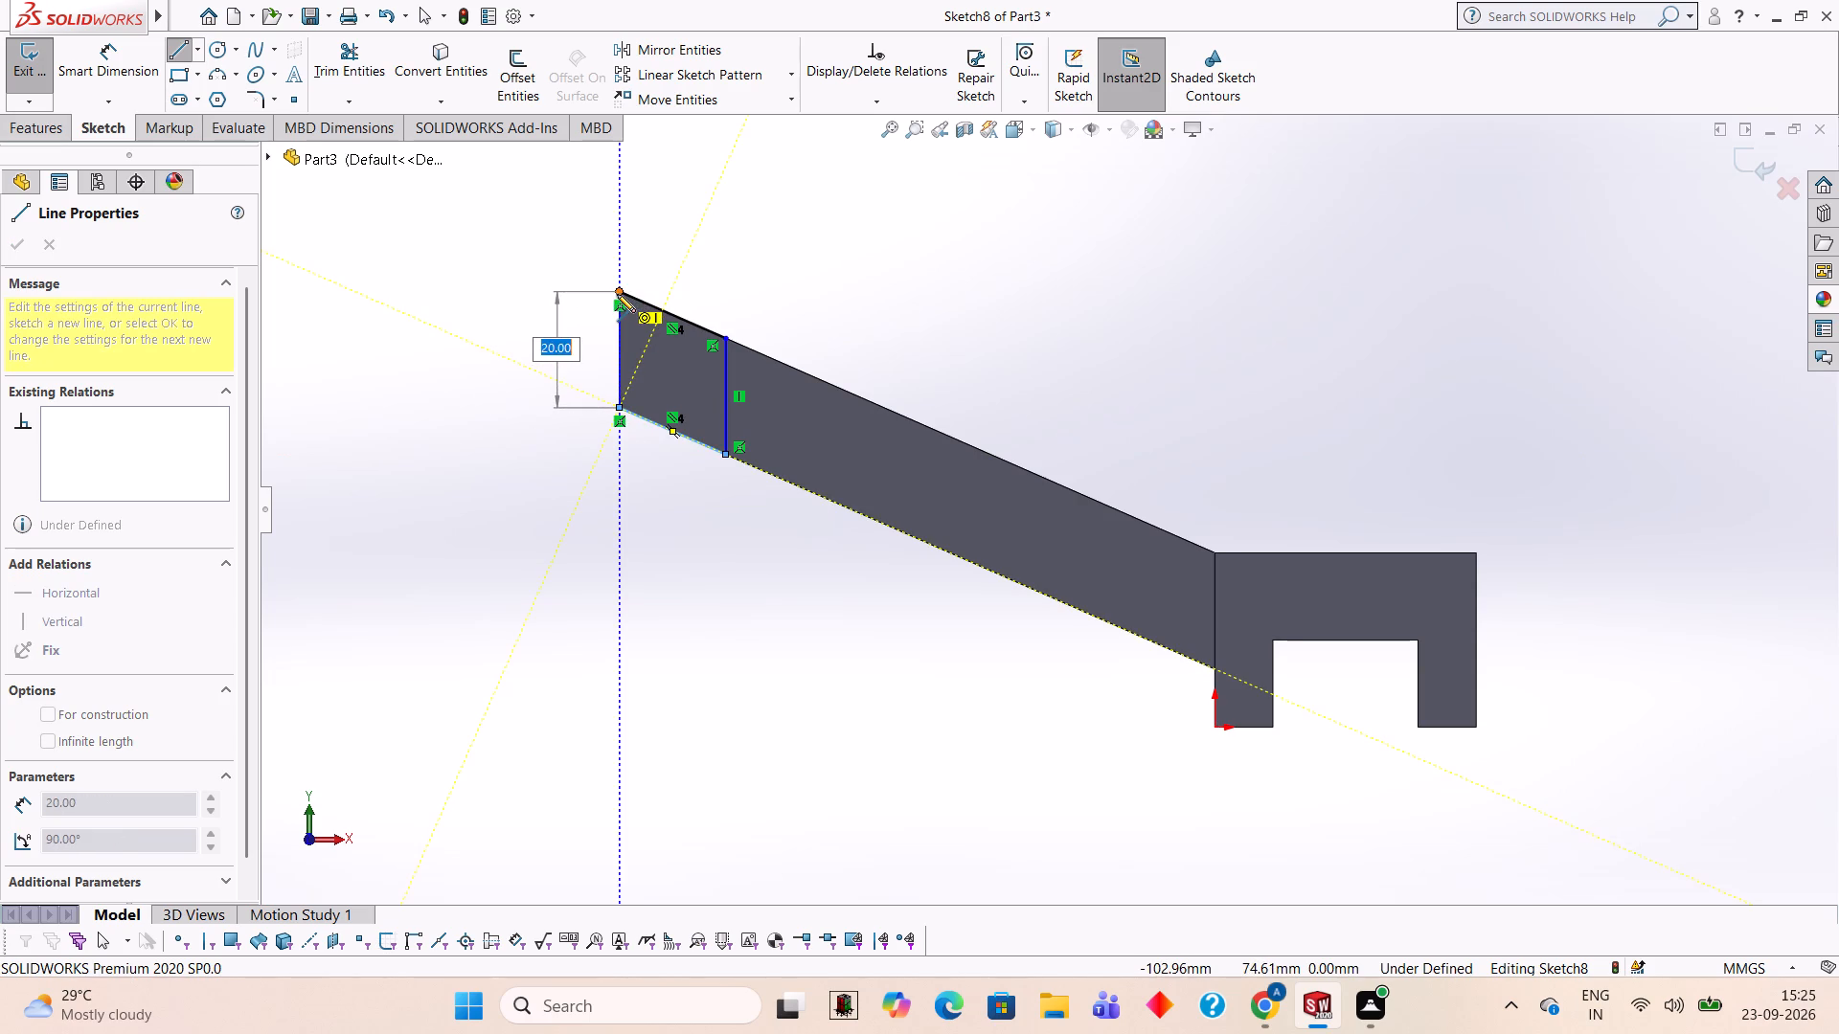
left_click(617, 294)
key("Escape")
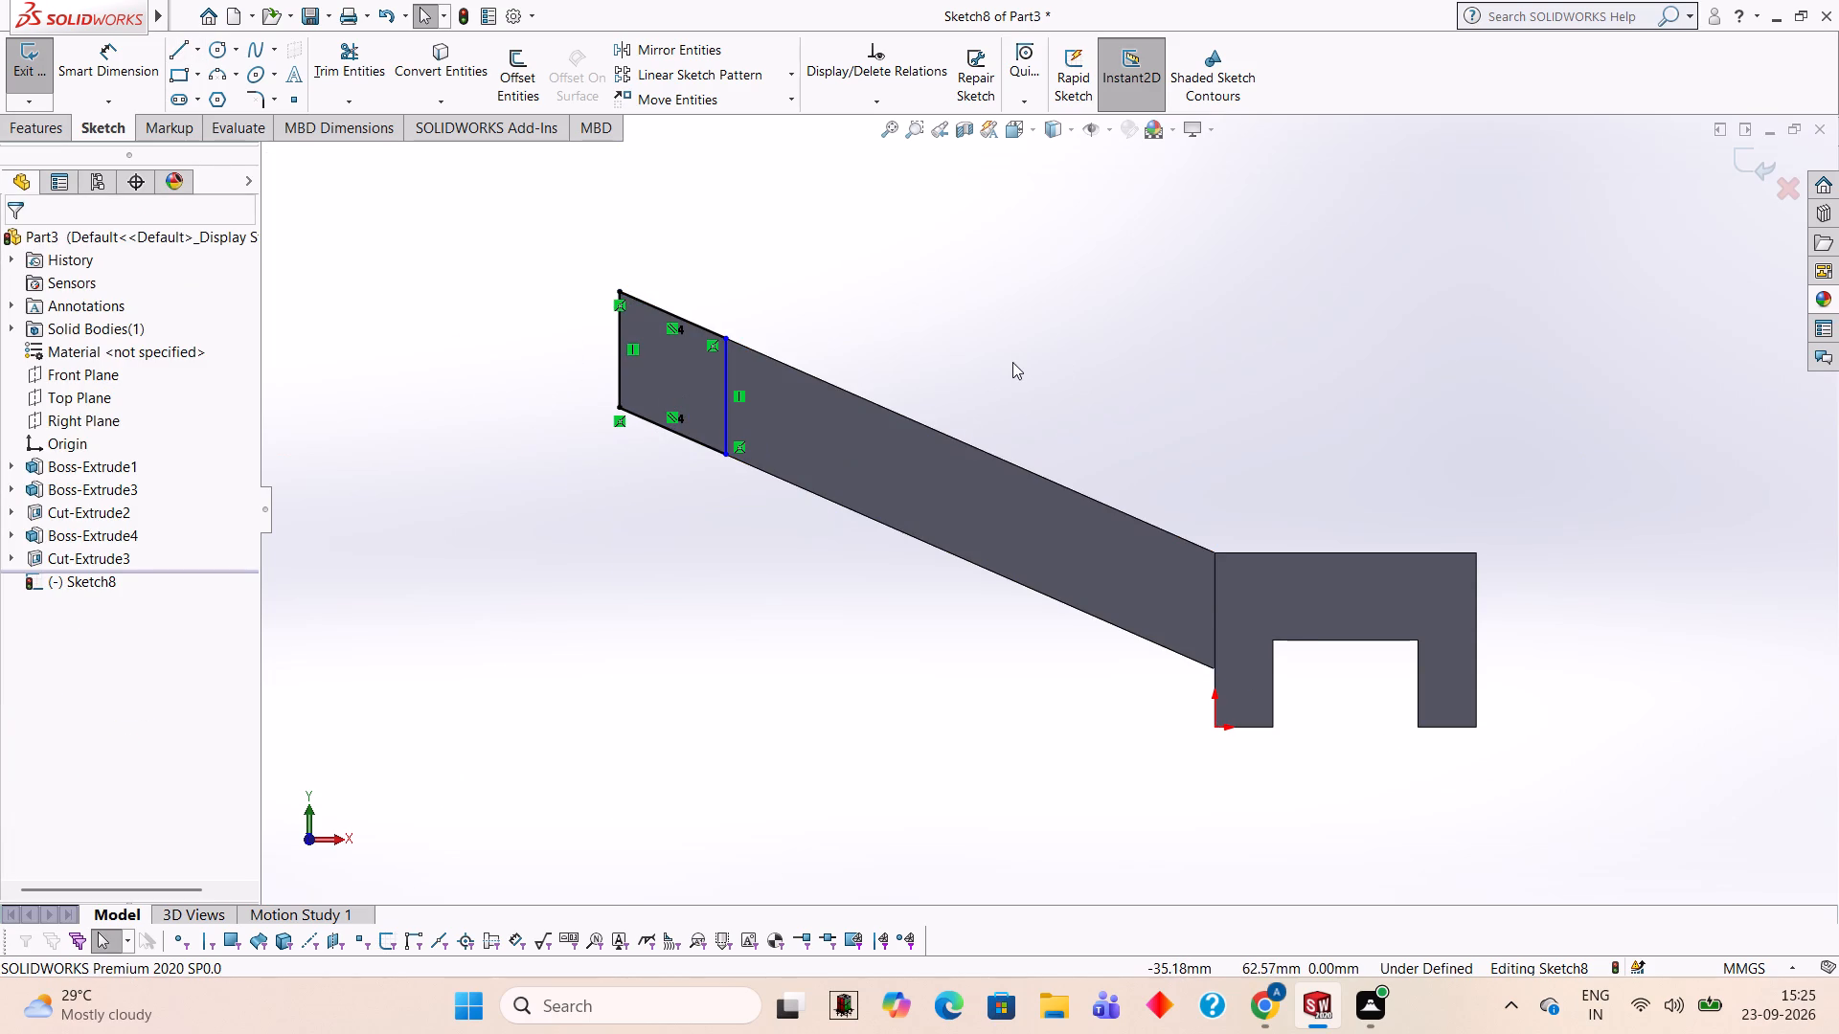
Start an Extruded Cut of the parallelogram at the arm's free end with a blind depth of 25 mm.
middle_click_drag(1128, 371, 1090, 471)
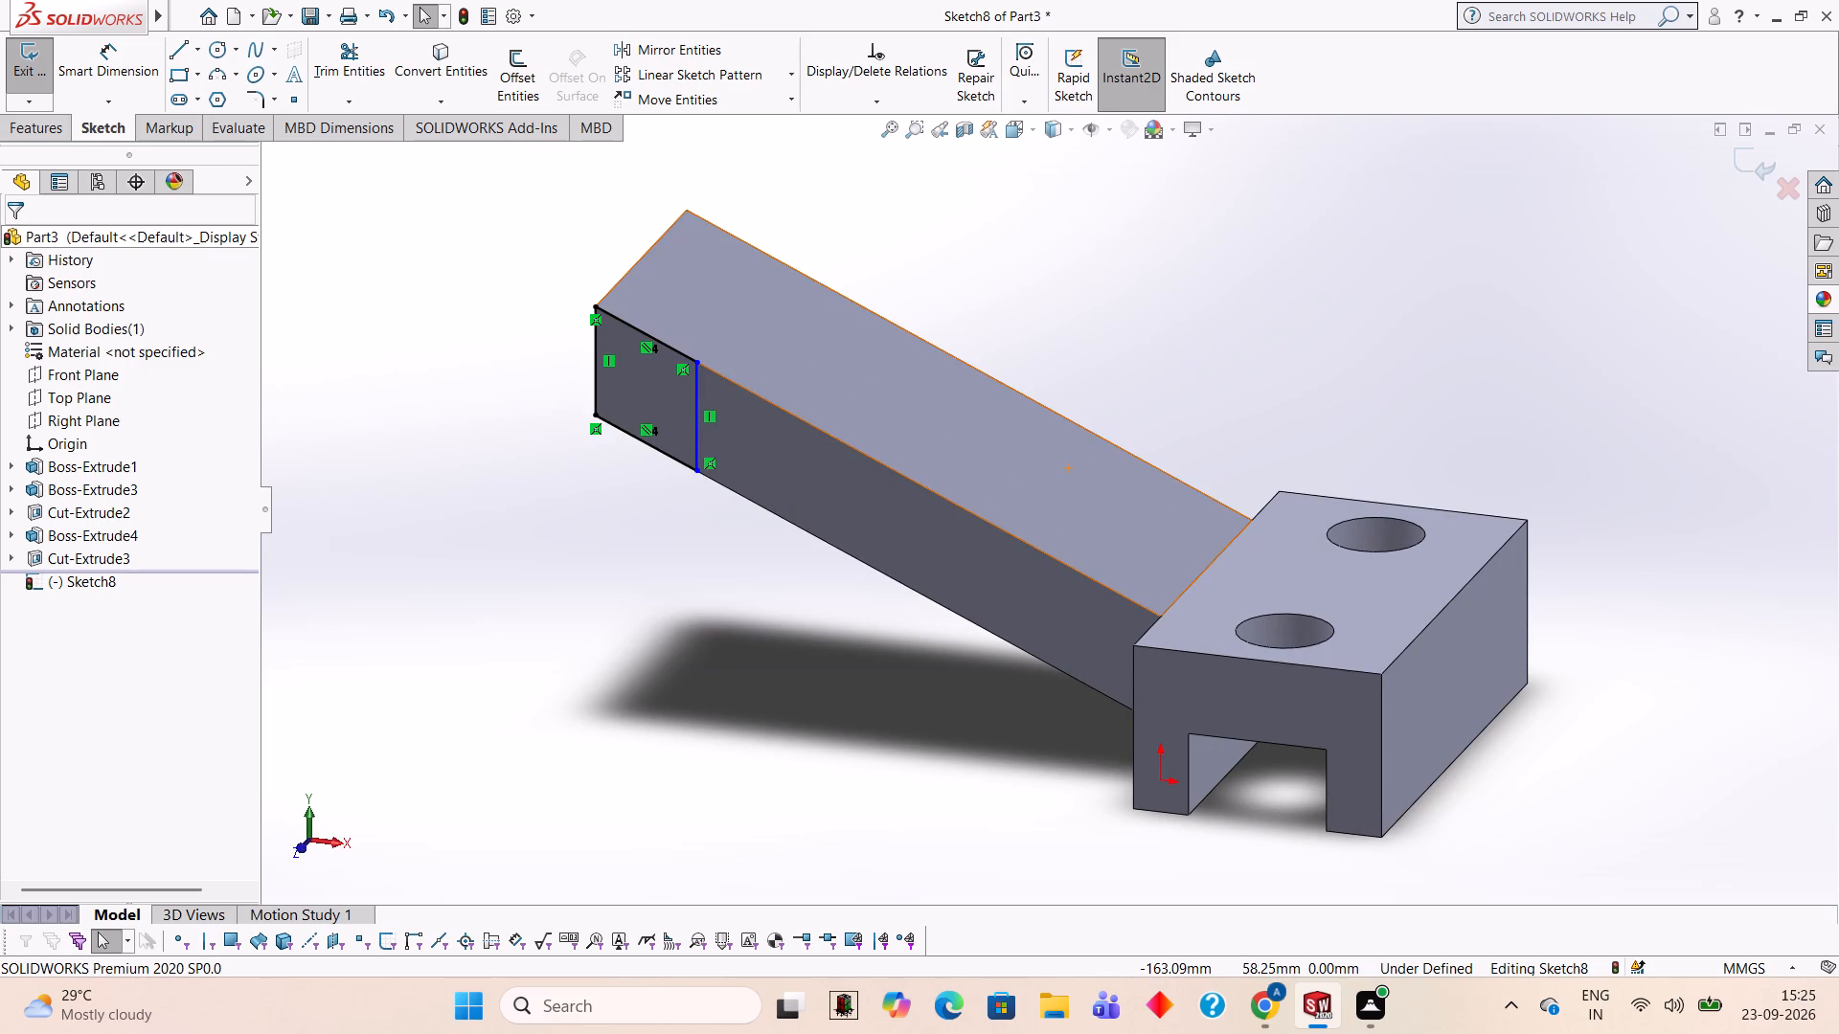
left_click(51, 136)
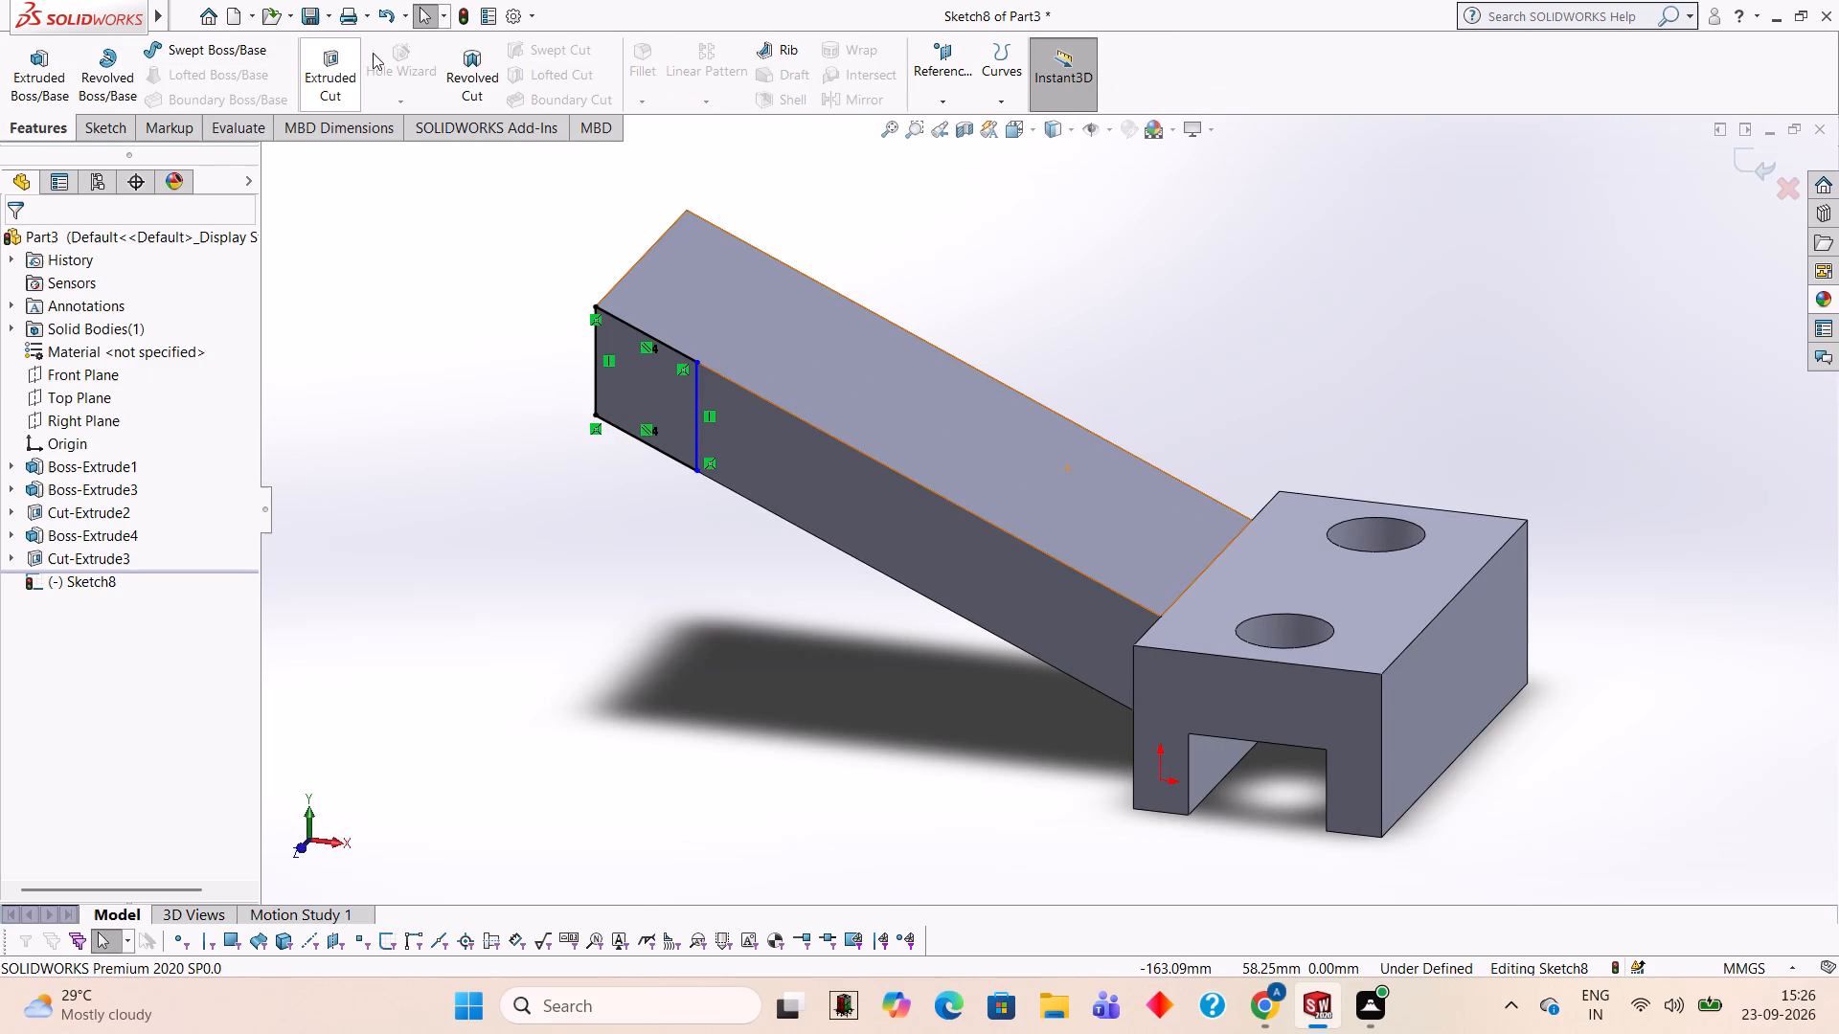
left_click(335, 60)
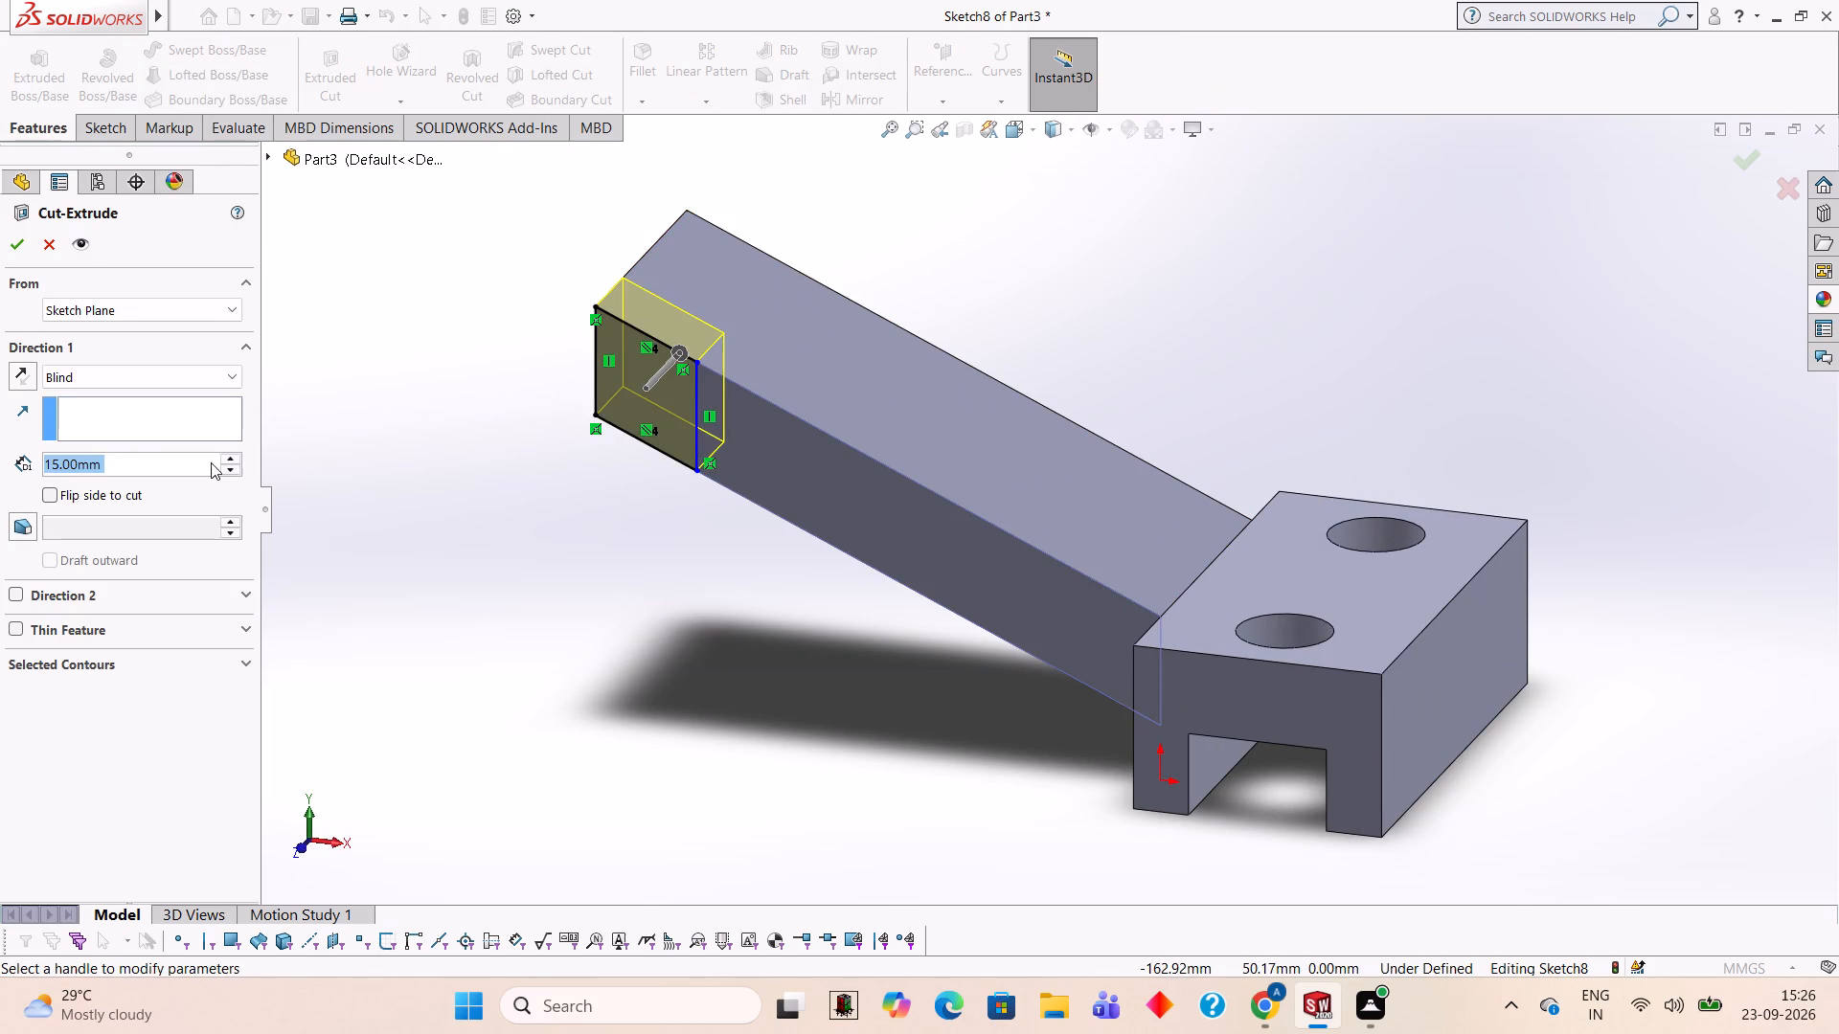
left_click(204, 461)
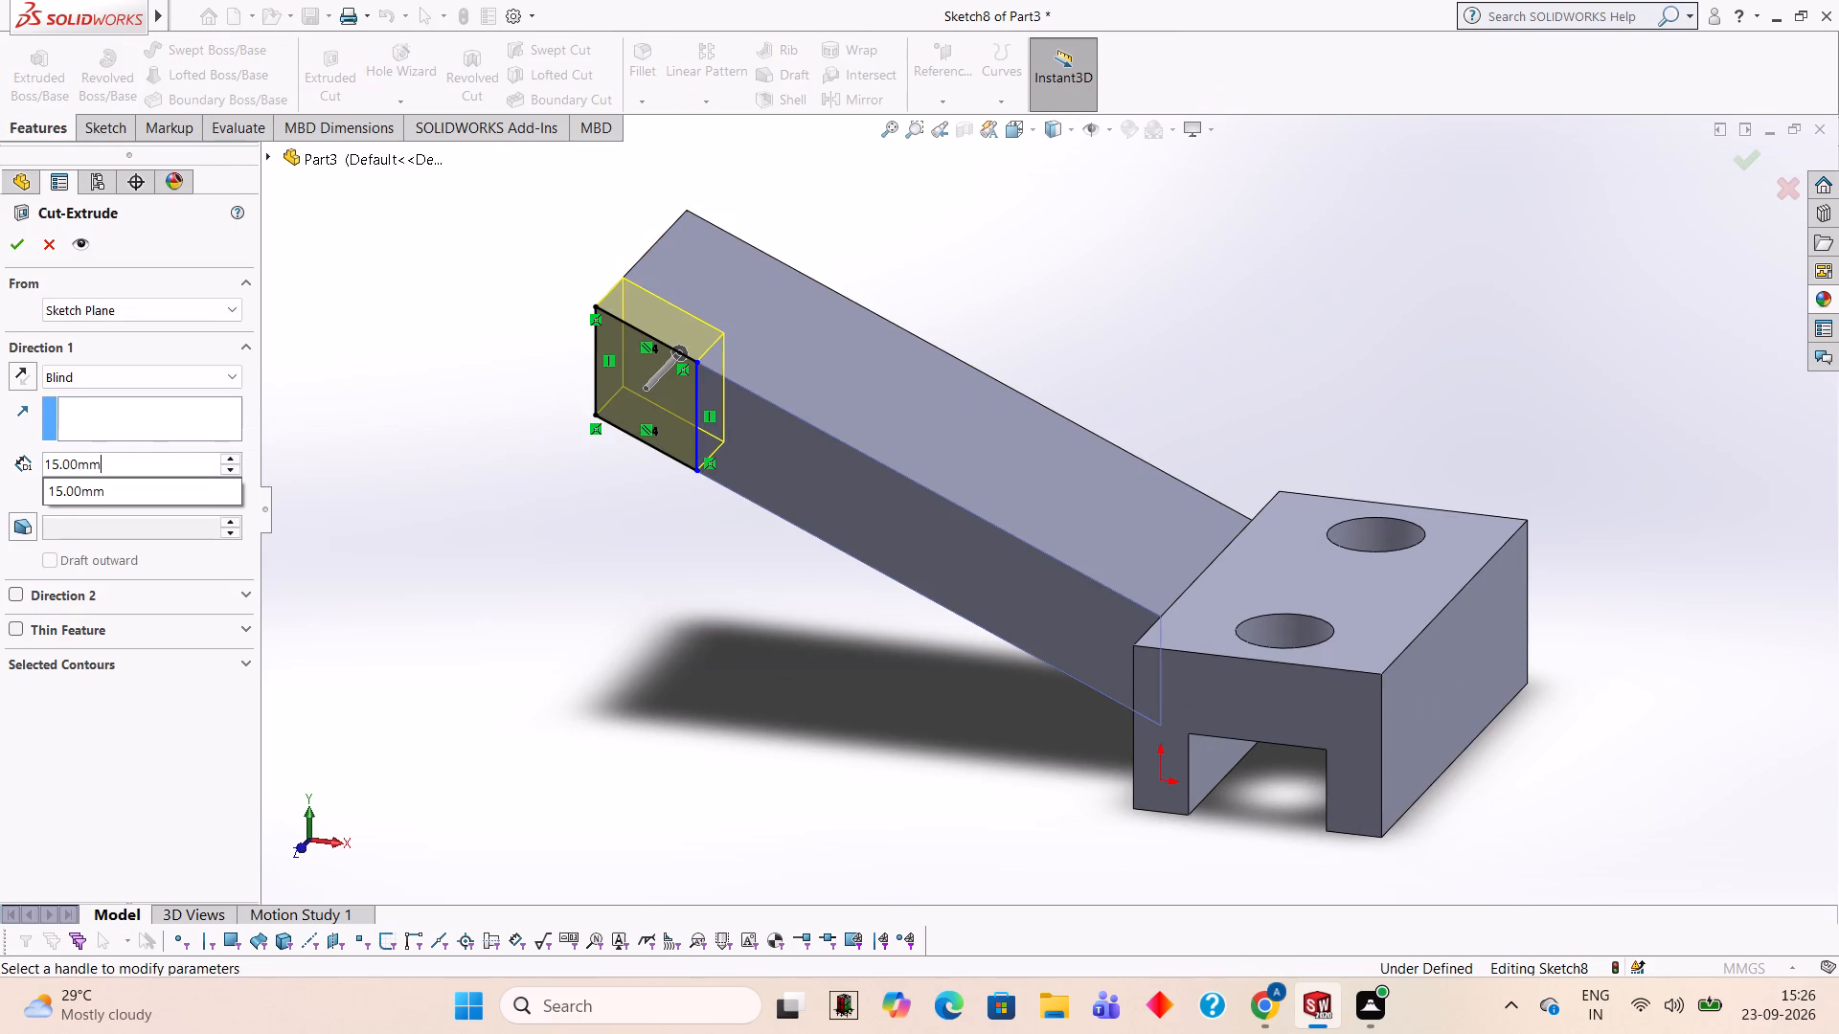
key("BackSpace")
key("BackSpace")
key("BackSpace")
key("BackSpace")
key("BackSpace")
key("BackSpace")
key("BackSpace")
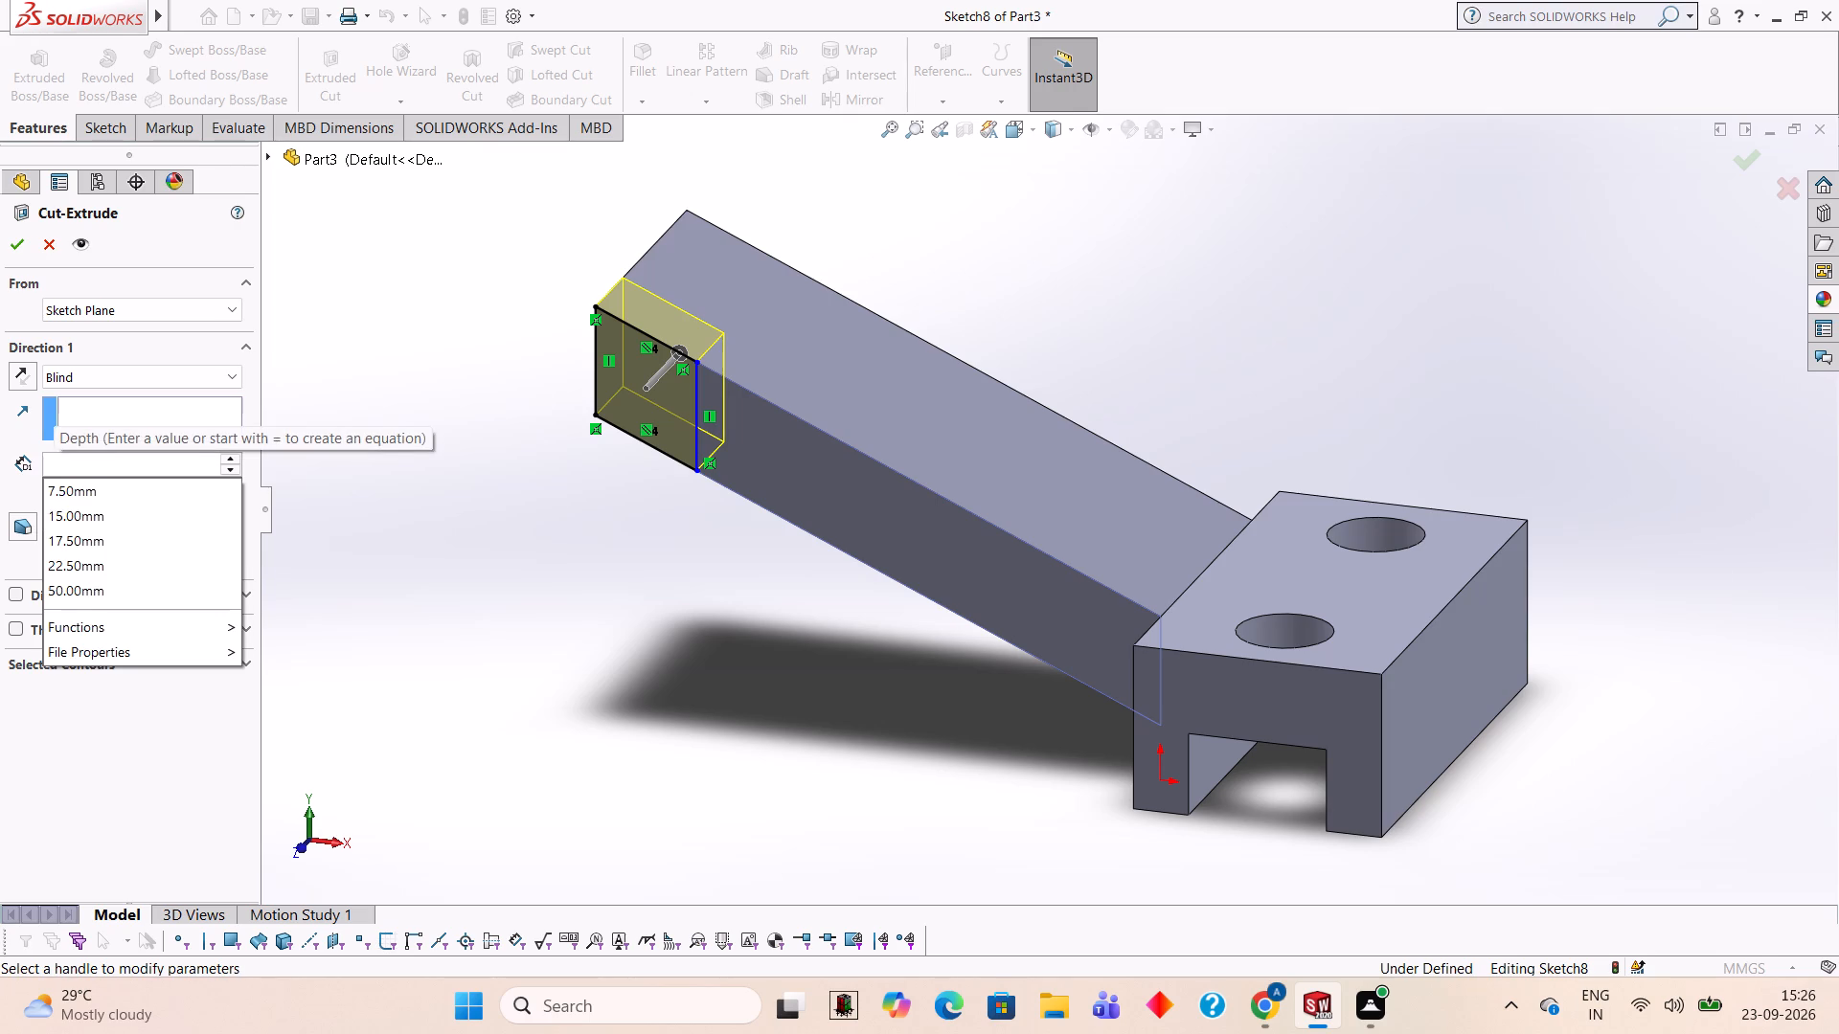
type("25")
key("Return")
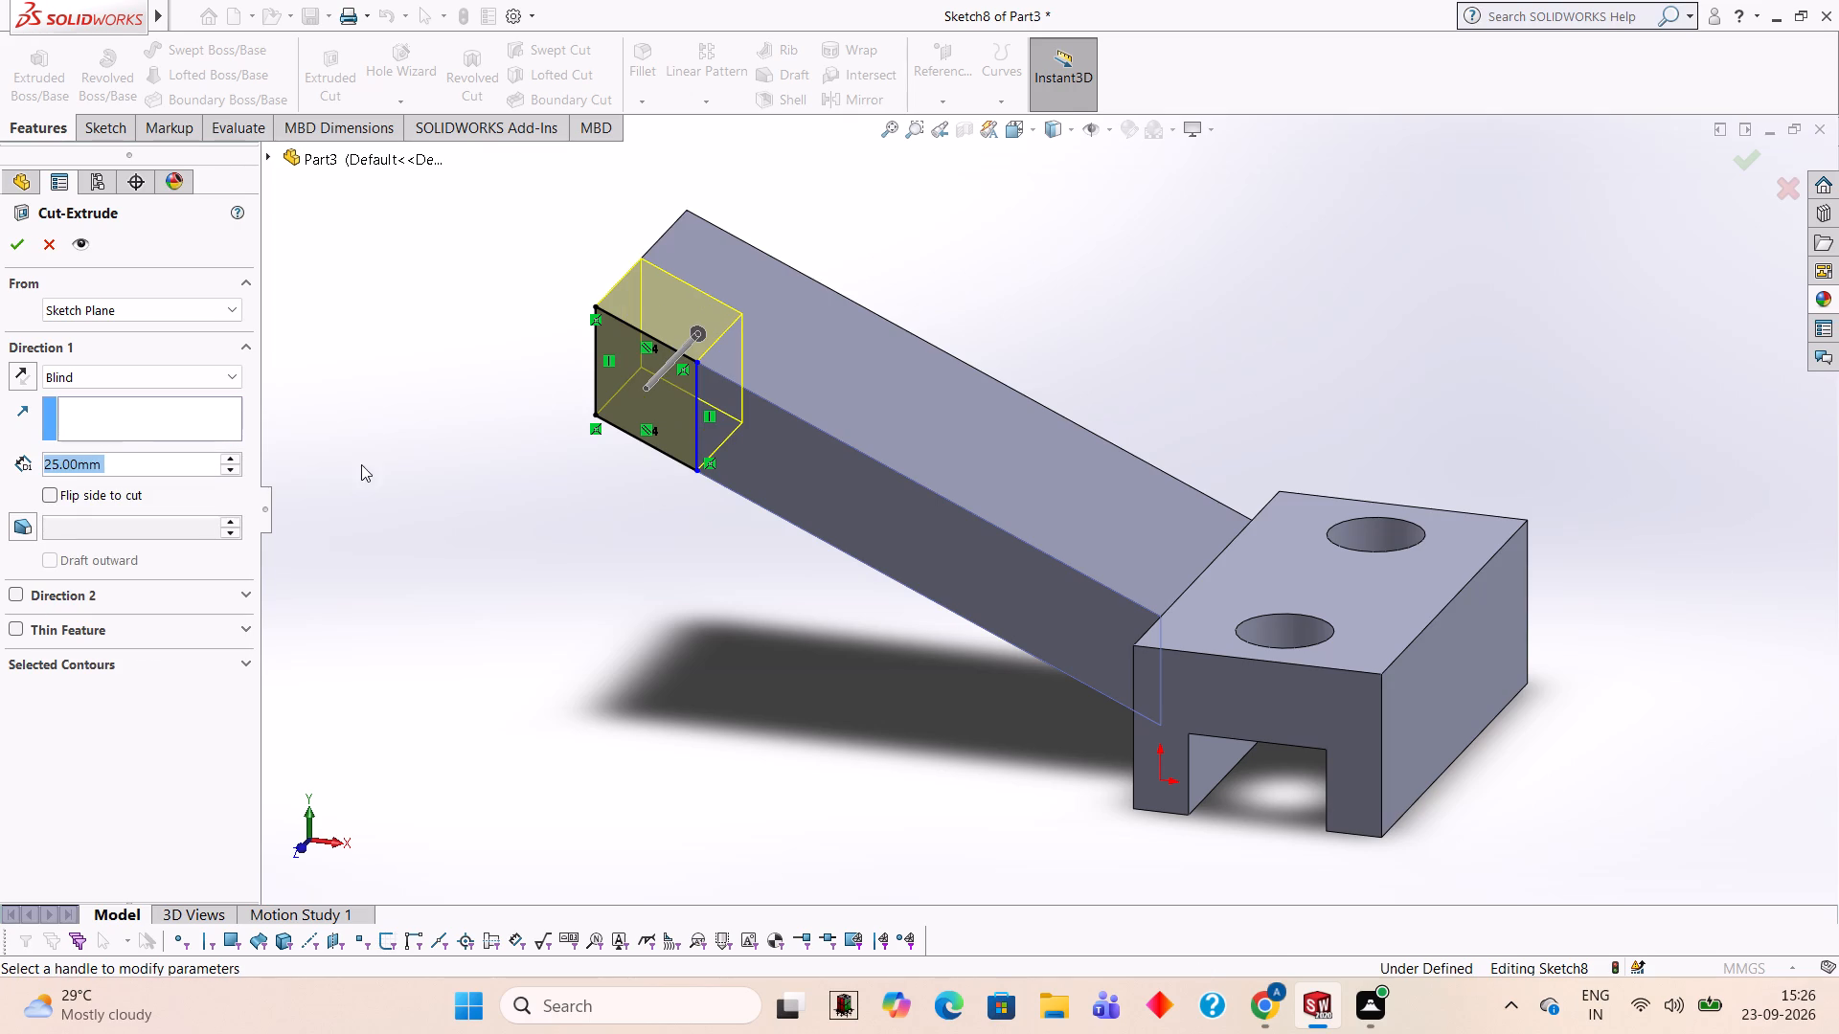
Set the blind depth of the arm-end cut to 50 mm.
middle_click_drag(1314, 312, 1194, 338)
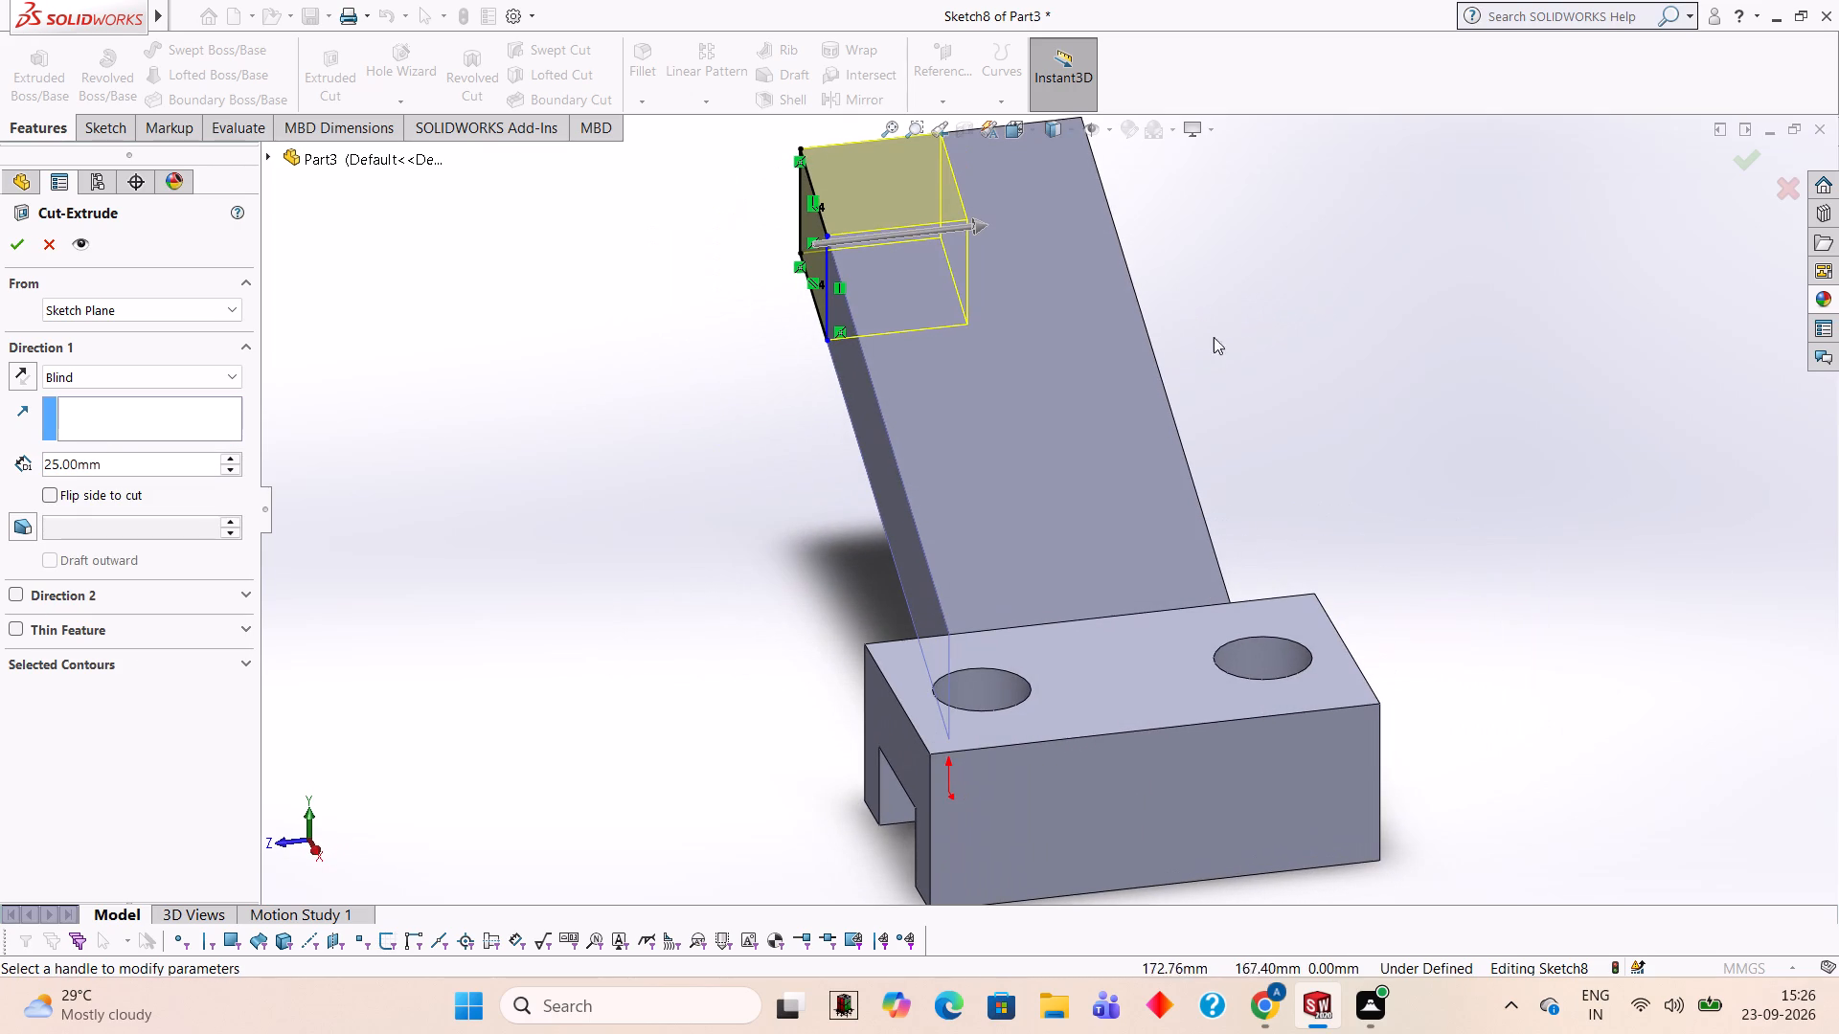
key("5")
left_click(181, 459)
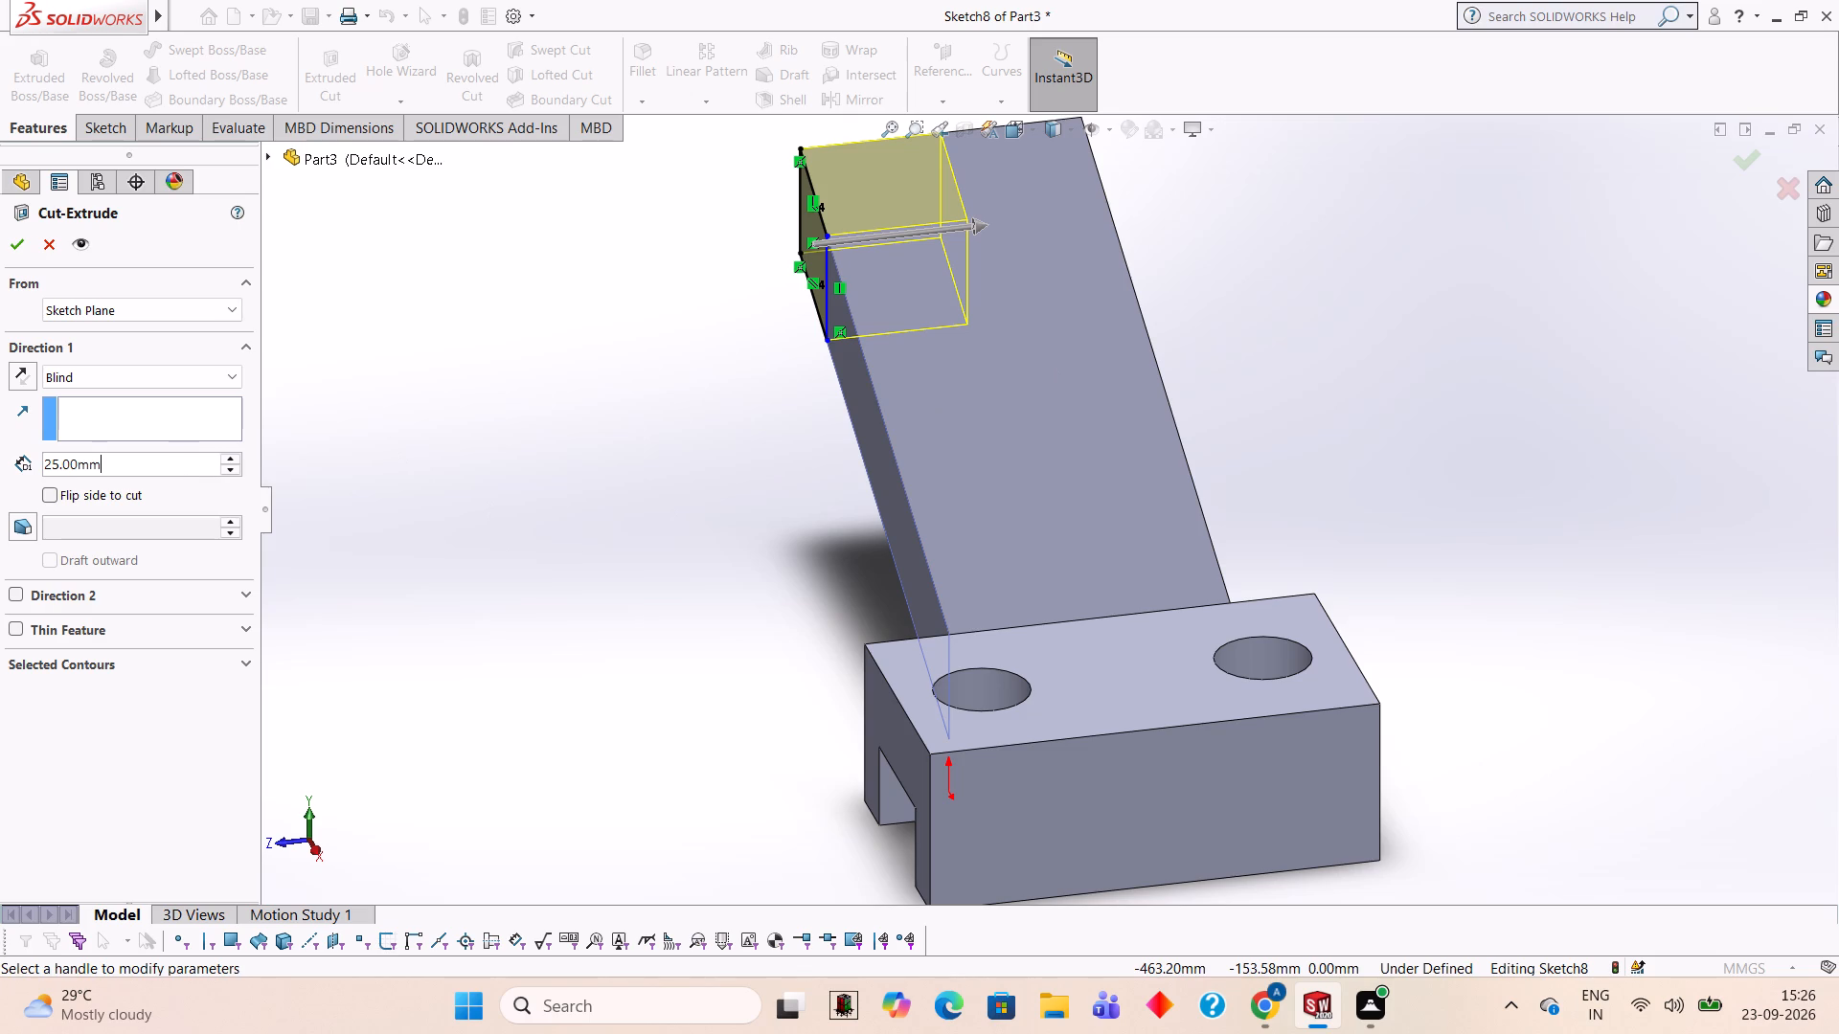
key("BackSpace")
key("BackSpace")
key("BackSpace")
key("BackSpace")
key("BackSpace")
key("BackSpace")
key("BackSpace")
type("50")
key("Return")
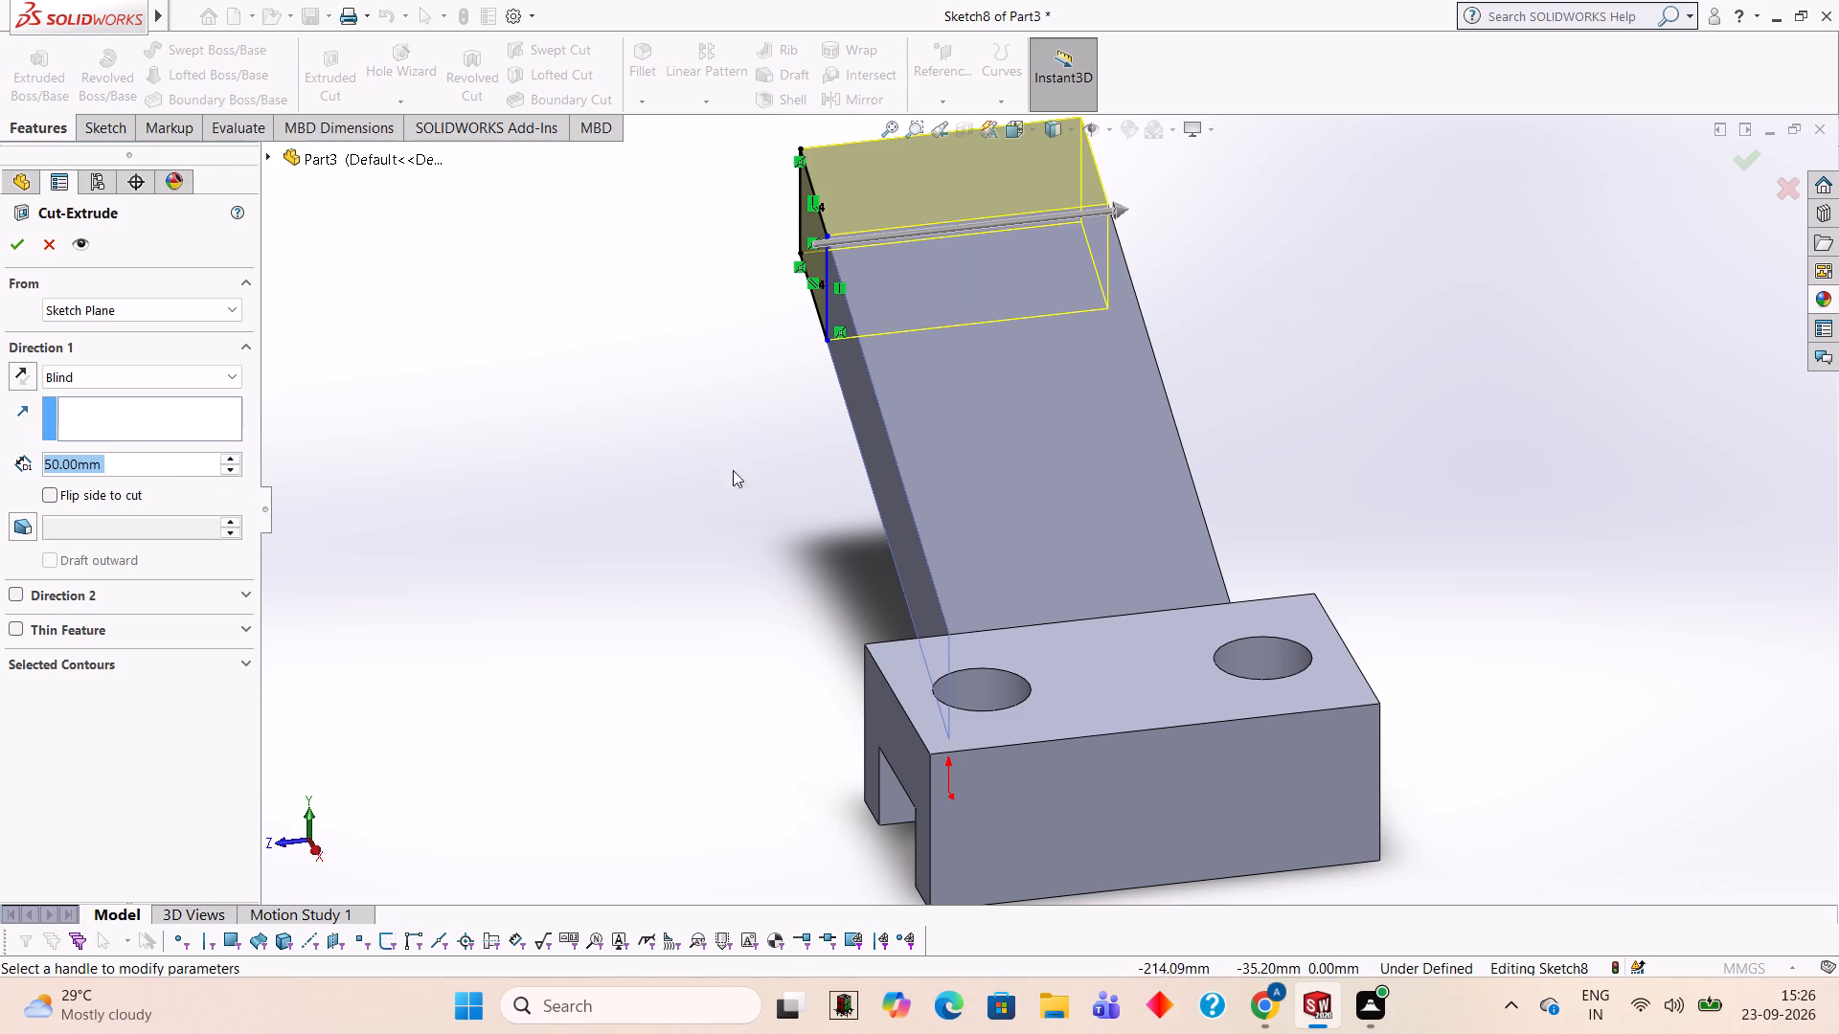
Set the arm-end cut's blind depth to 55 mm and complete the cut.
type("55")
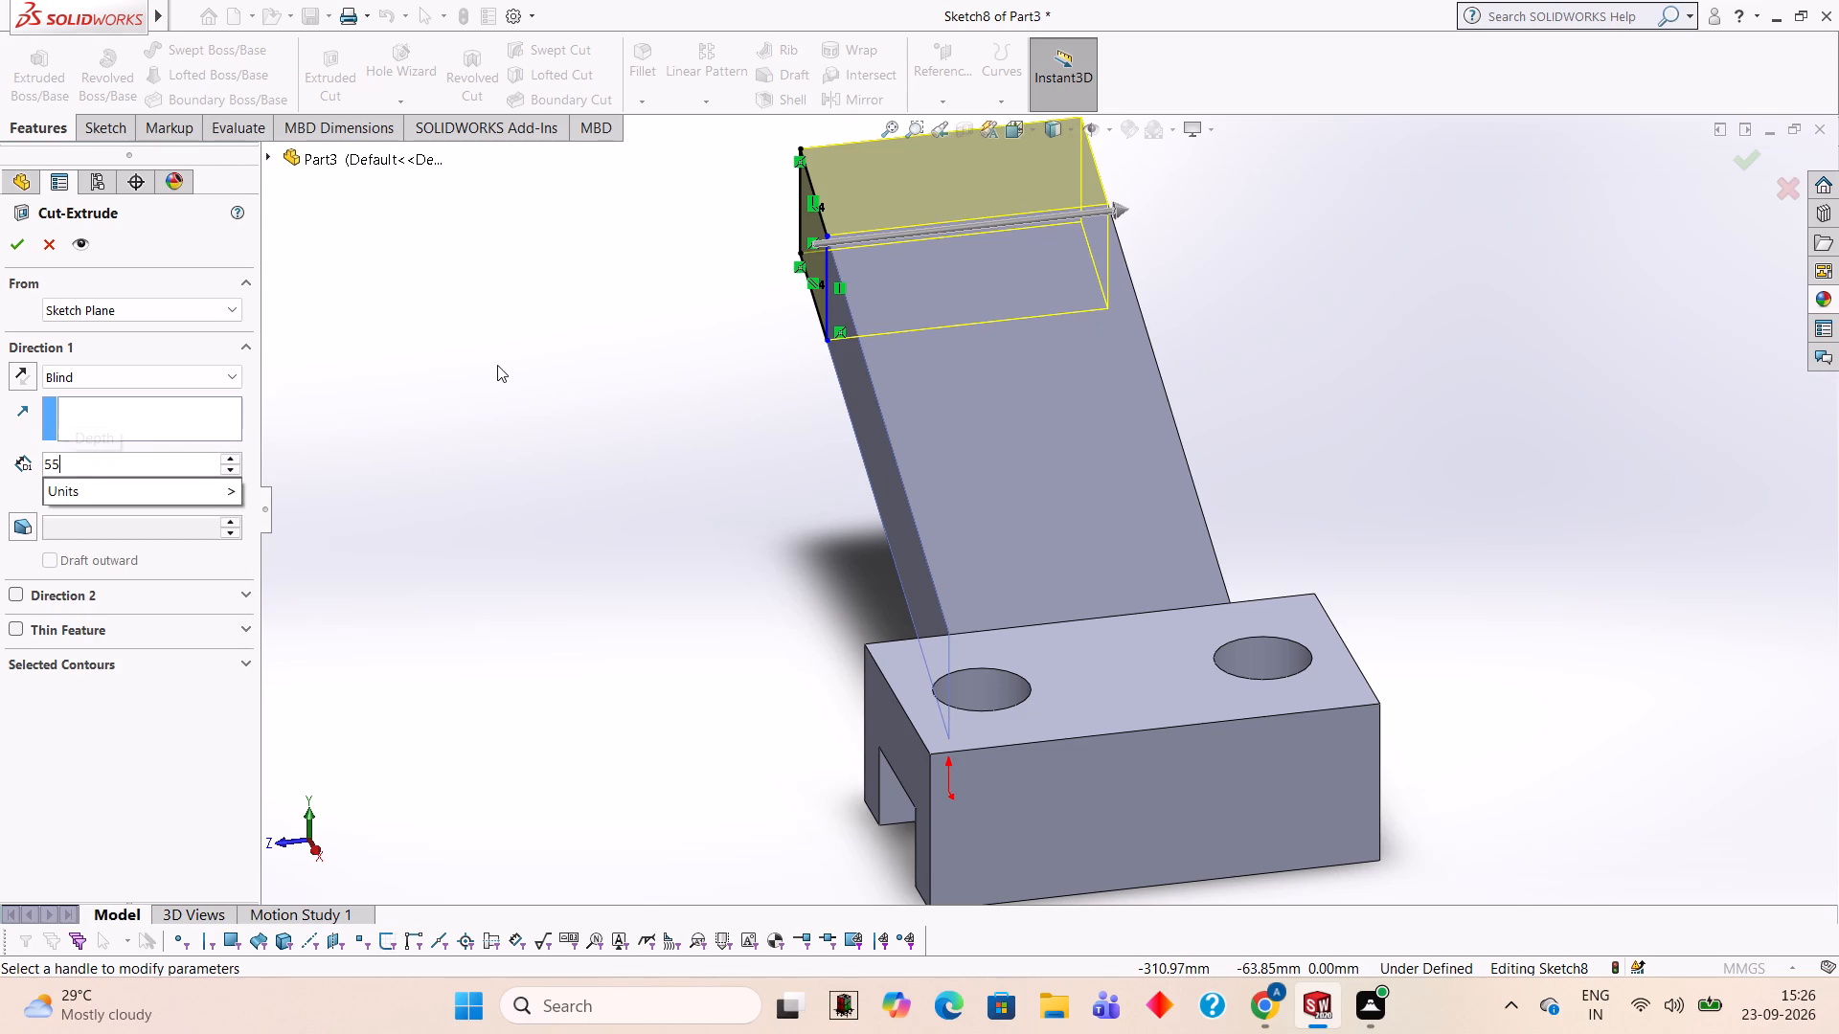
key("Return")
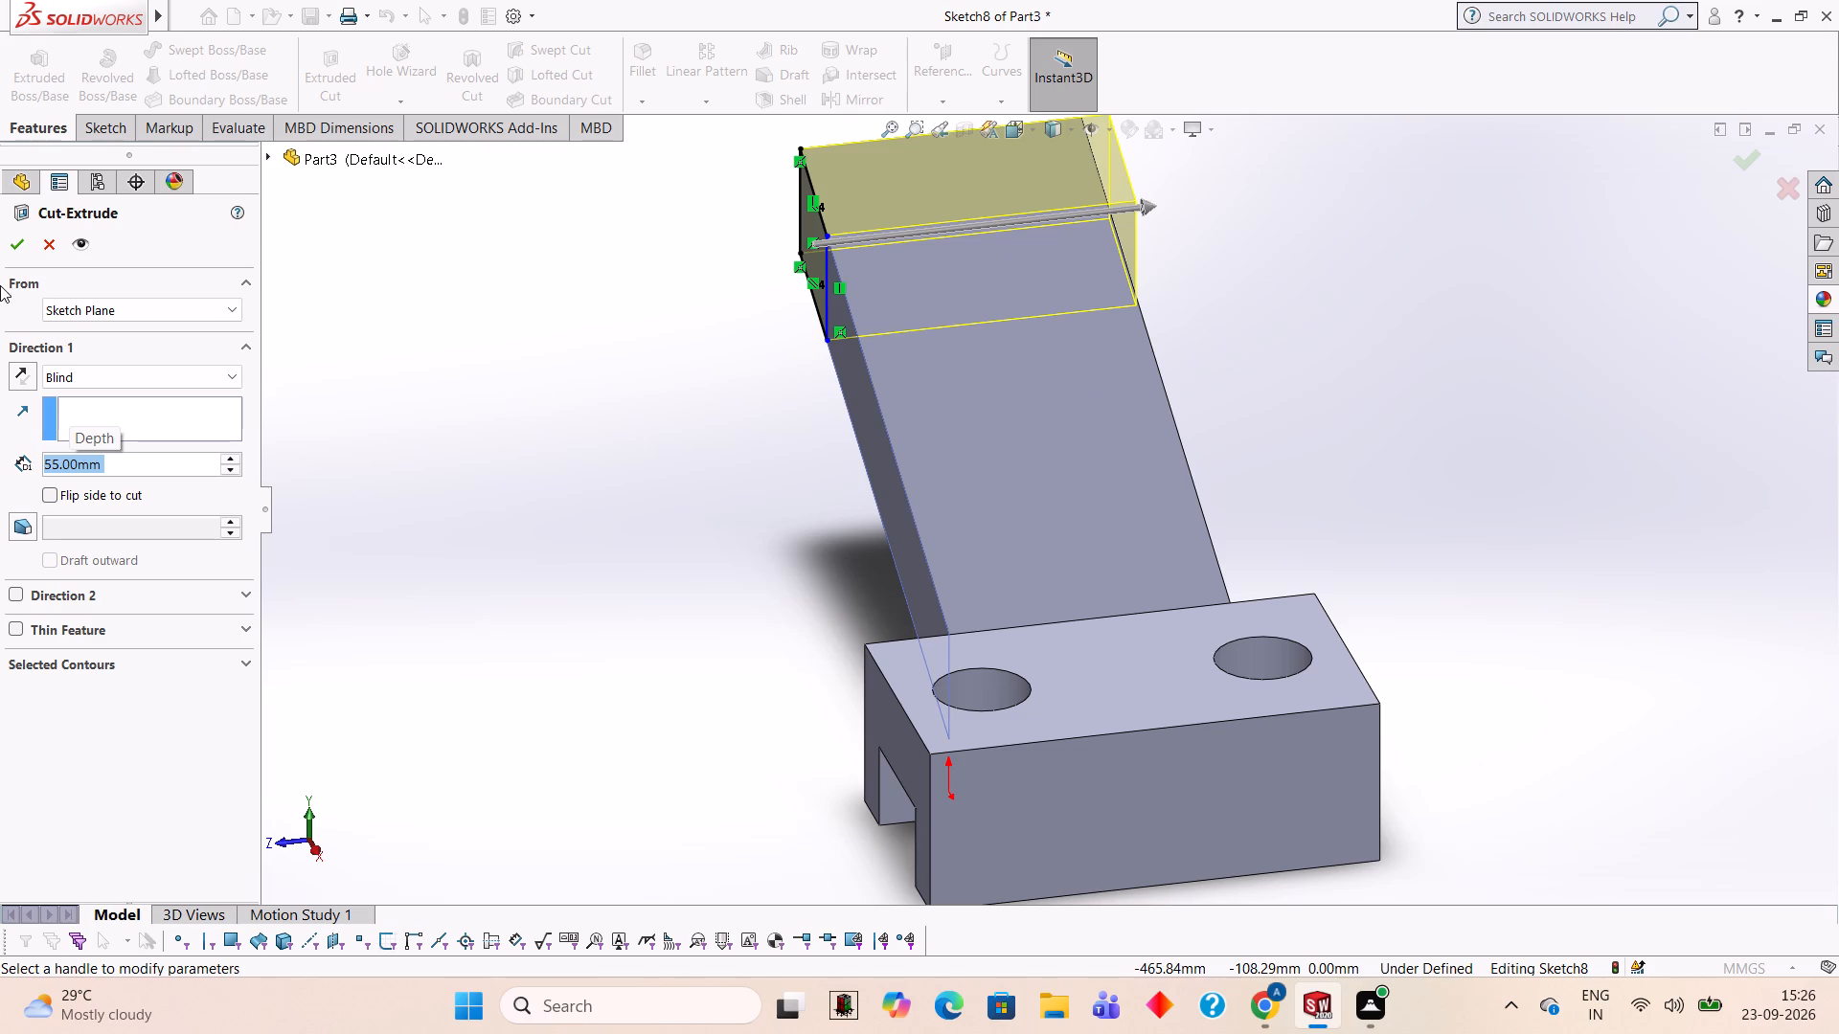
left_click(16, 235)
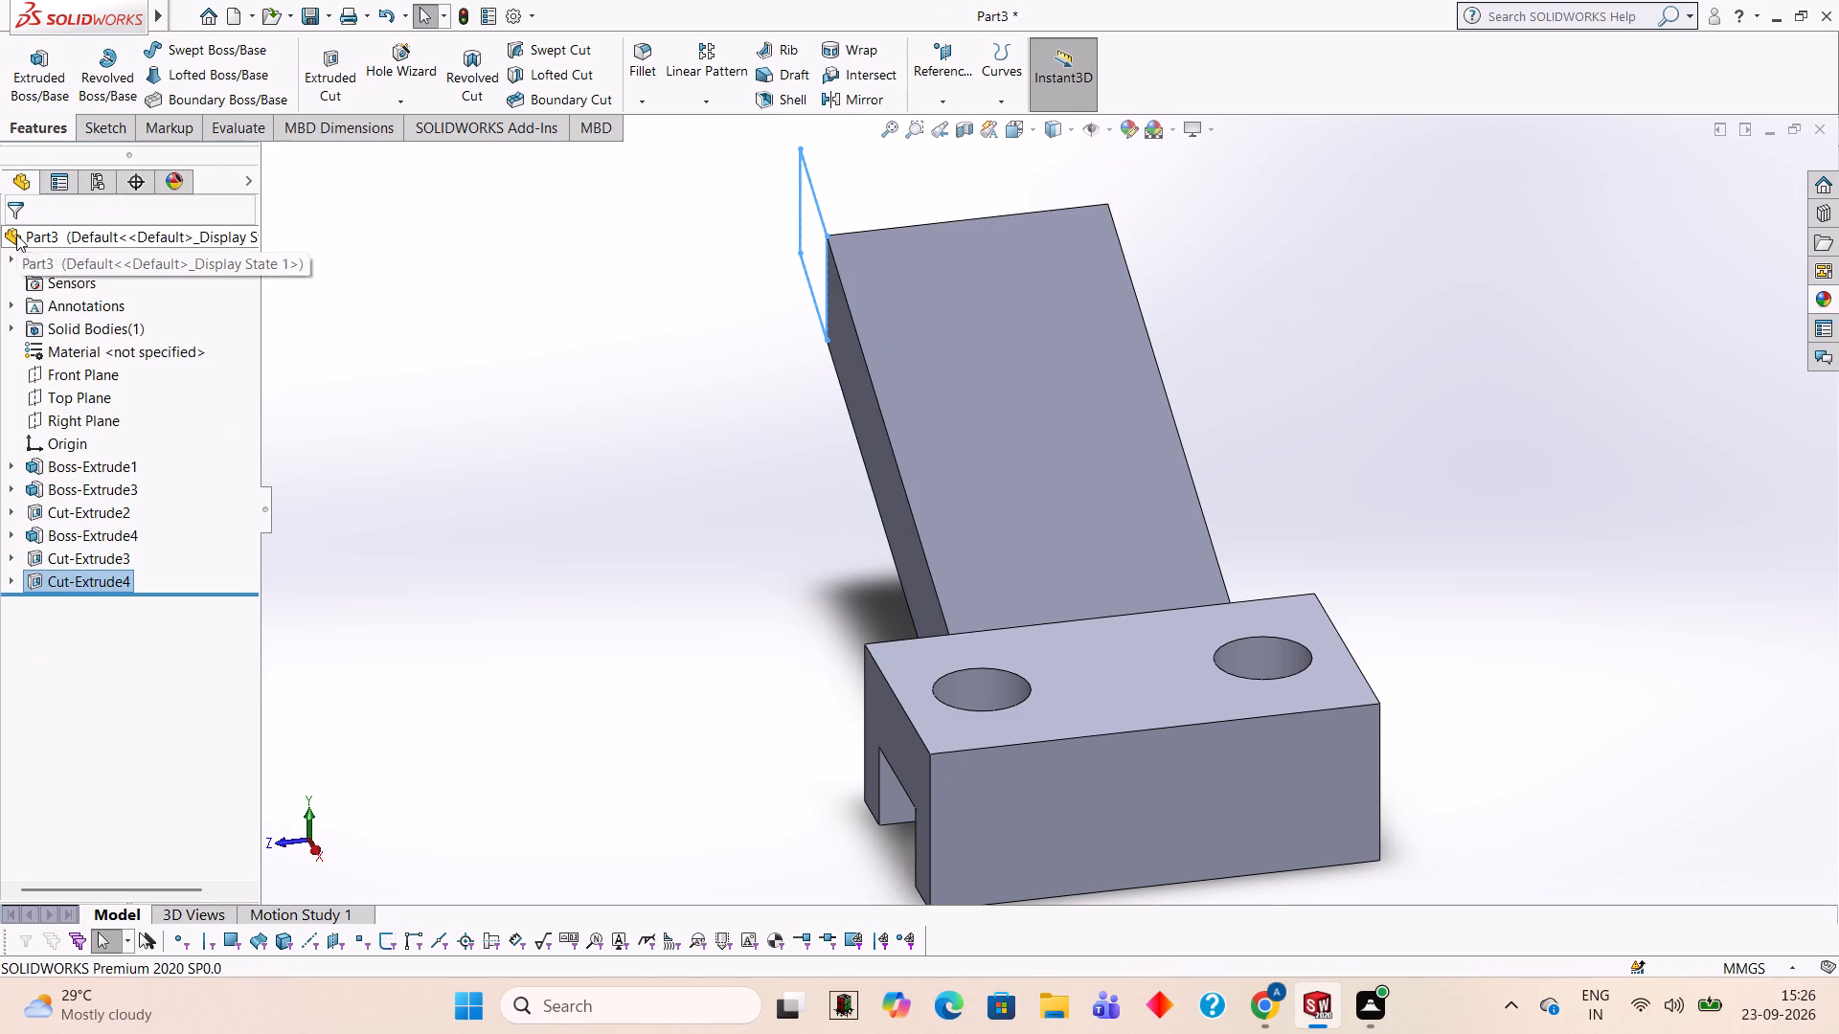
In a new sketch on the arm's side face, draw a closed rectangle extending 42.5 mm horizontally outward from its free end, 20 mm high.
middle_click_drag(1457, 294, 1512, 291)
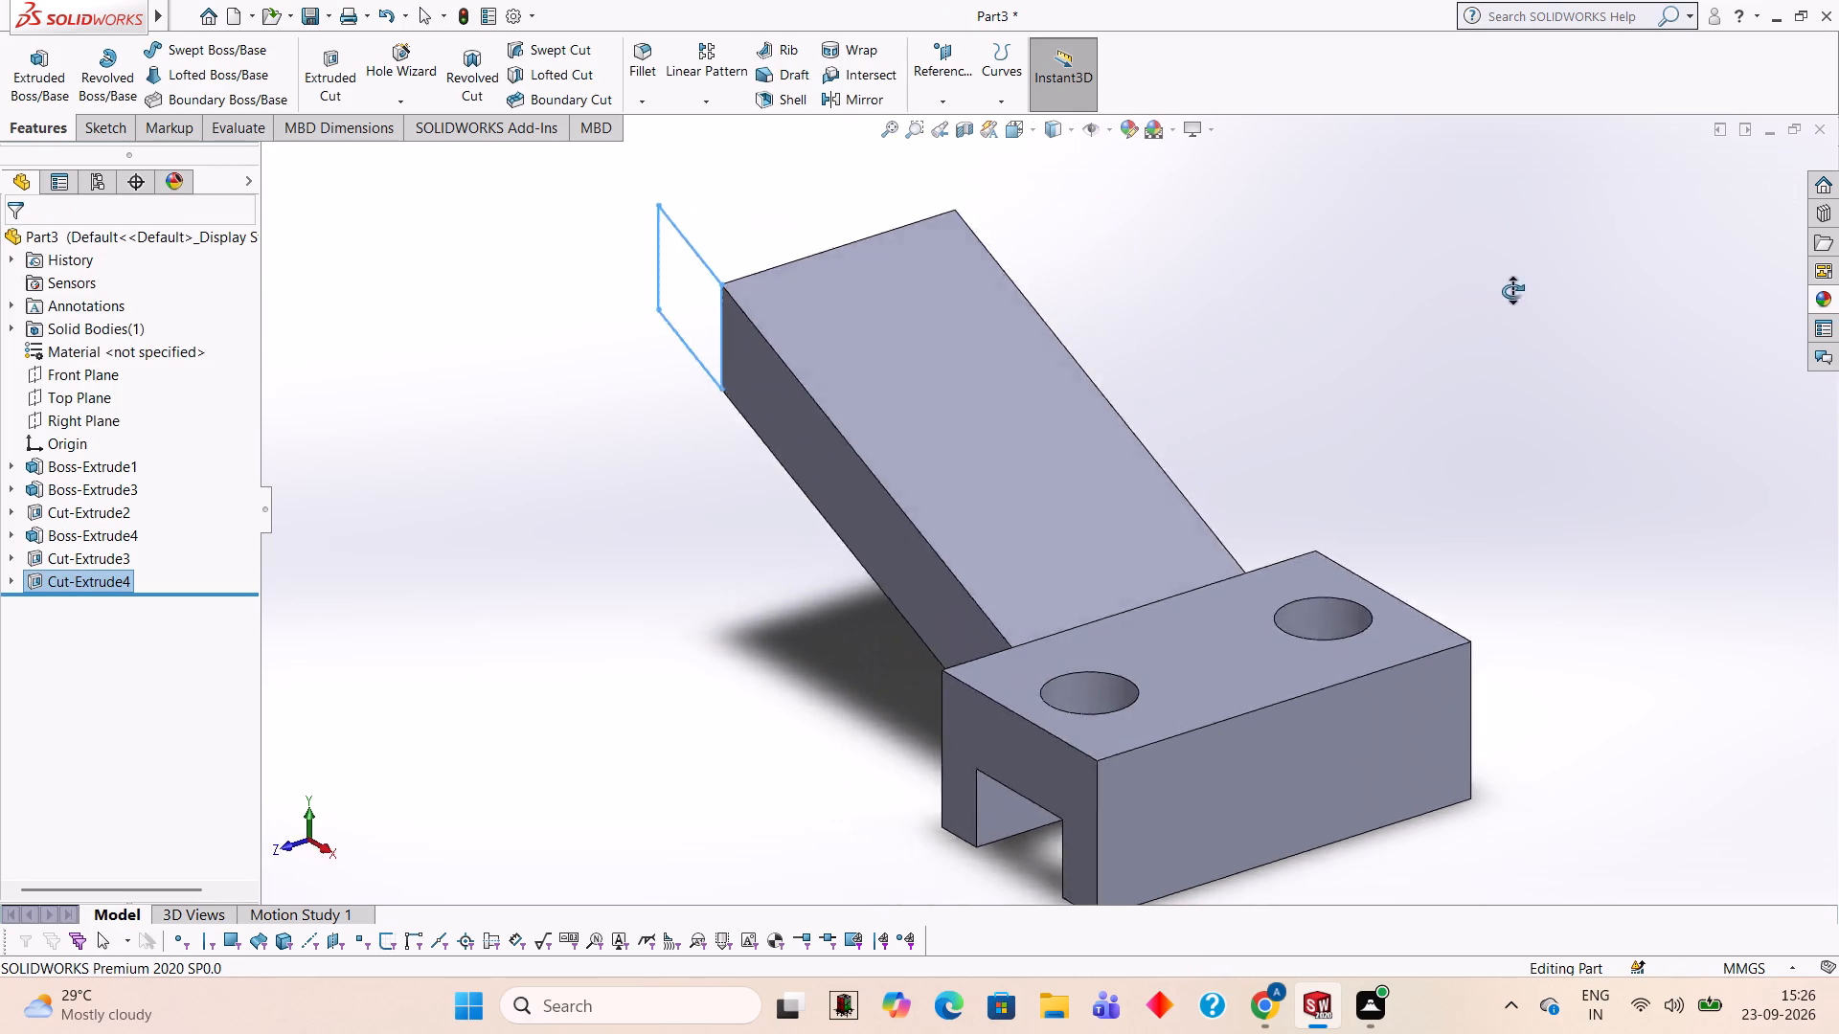
middle_click_drag(1512, 291, 1592, 281)
middle_click_drag(1340, 333, 1375, 313)
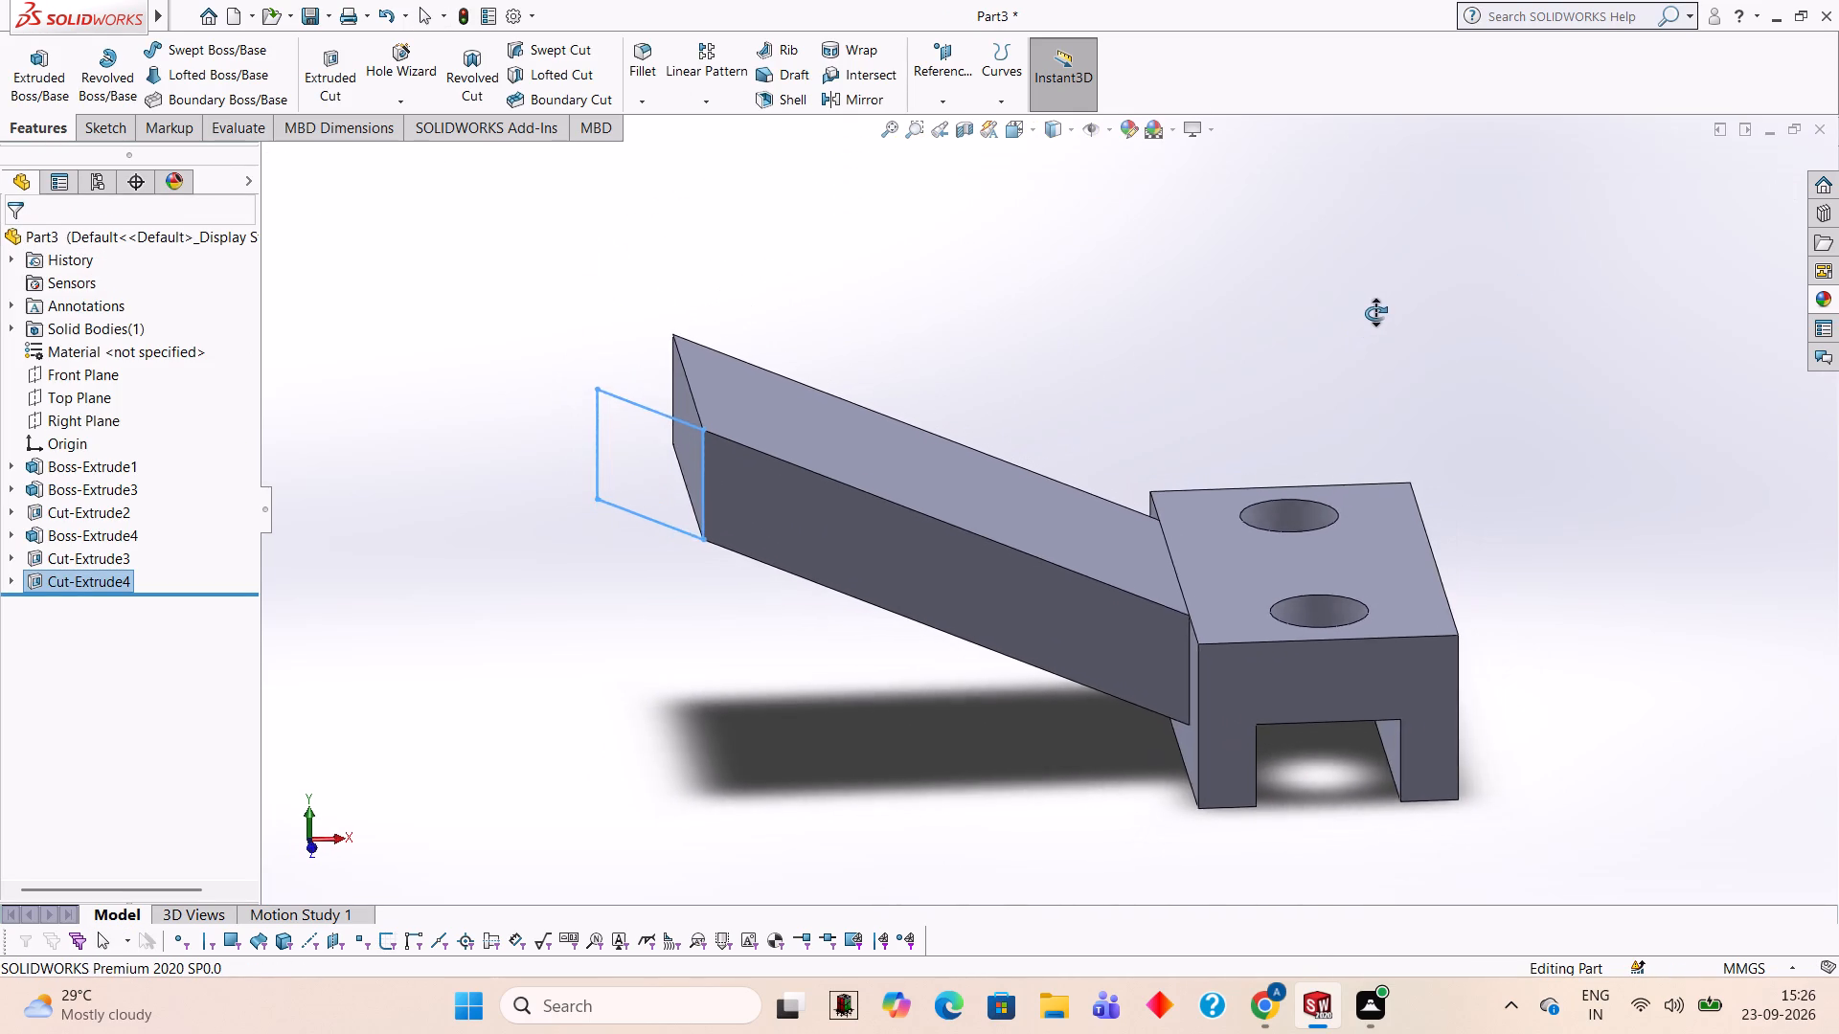
middle_click_drag(1375, 313, 1360, 298)
key("Escape")
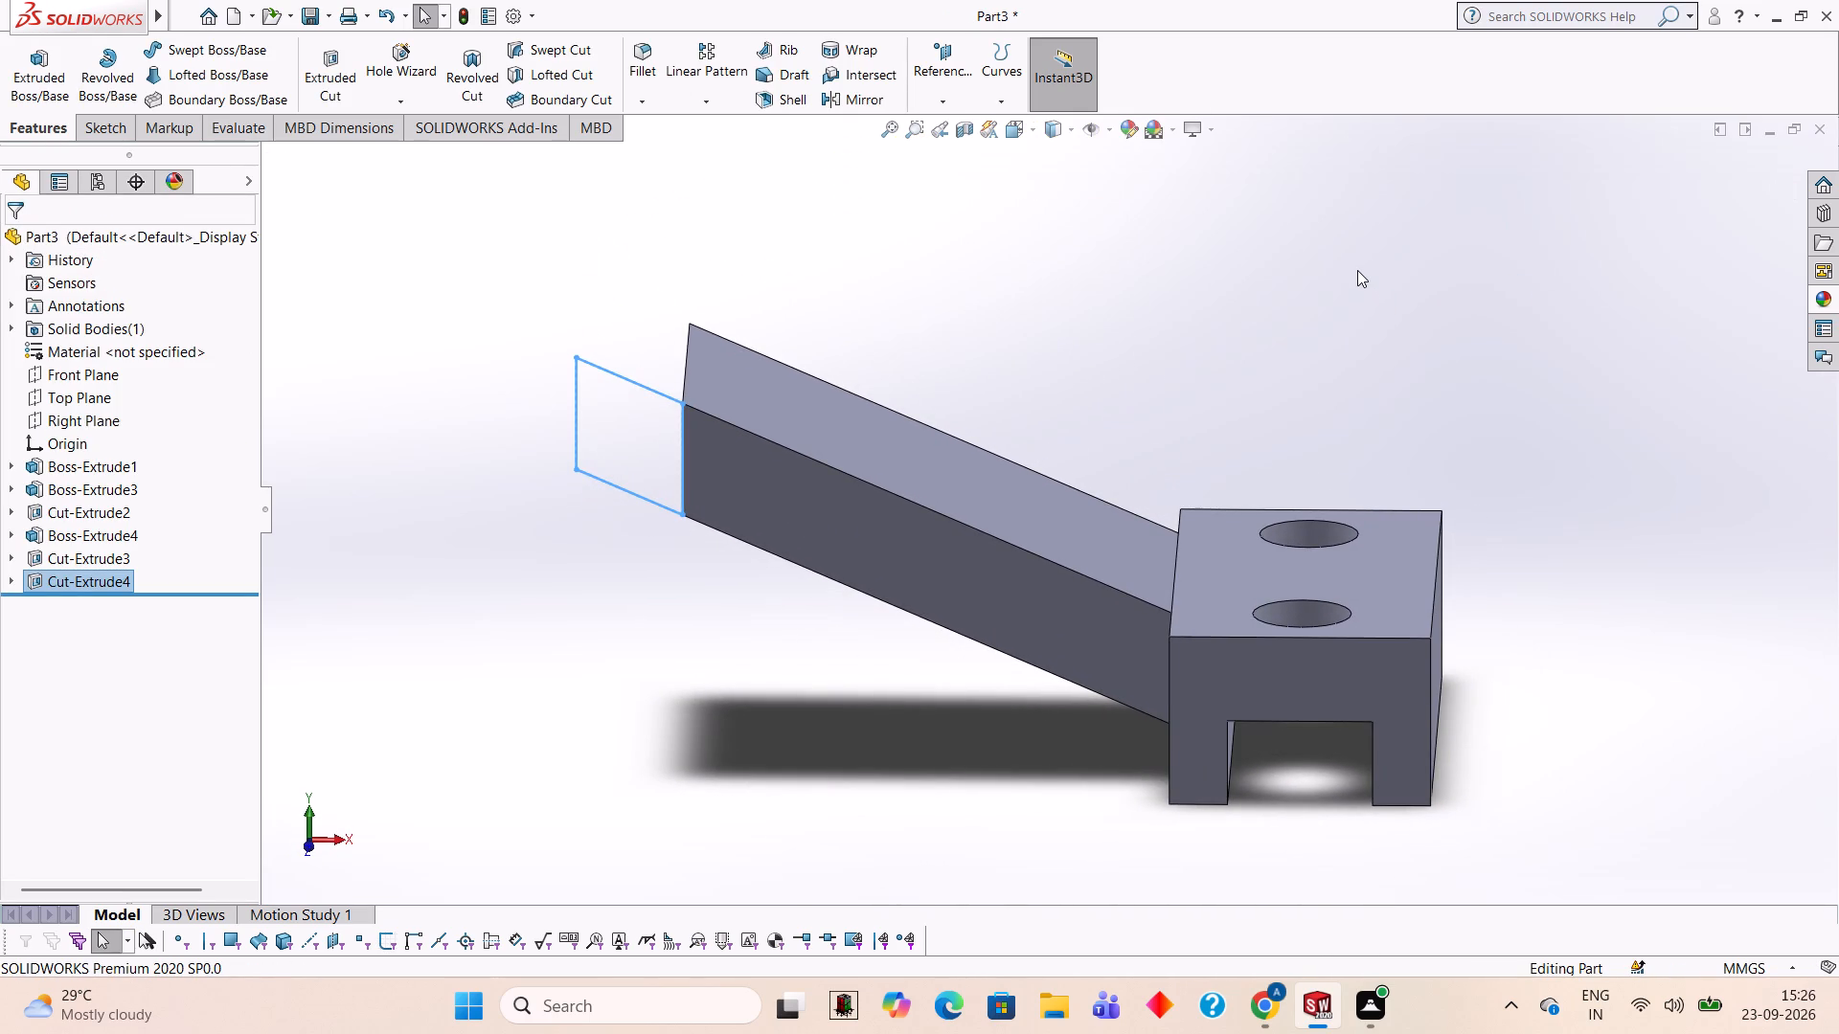
middle_click_drag(1255, 364, 1259, 434)
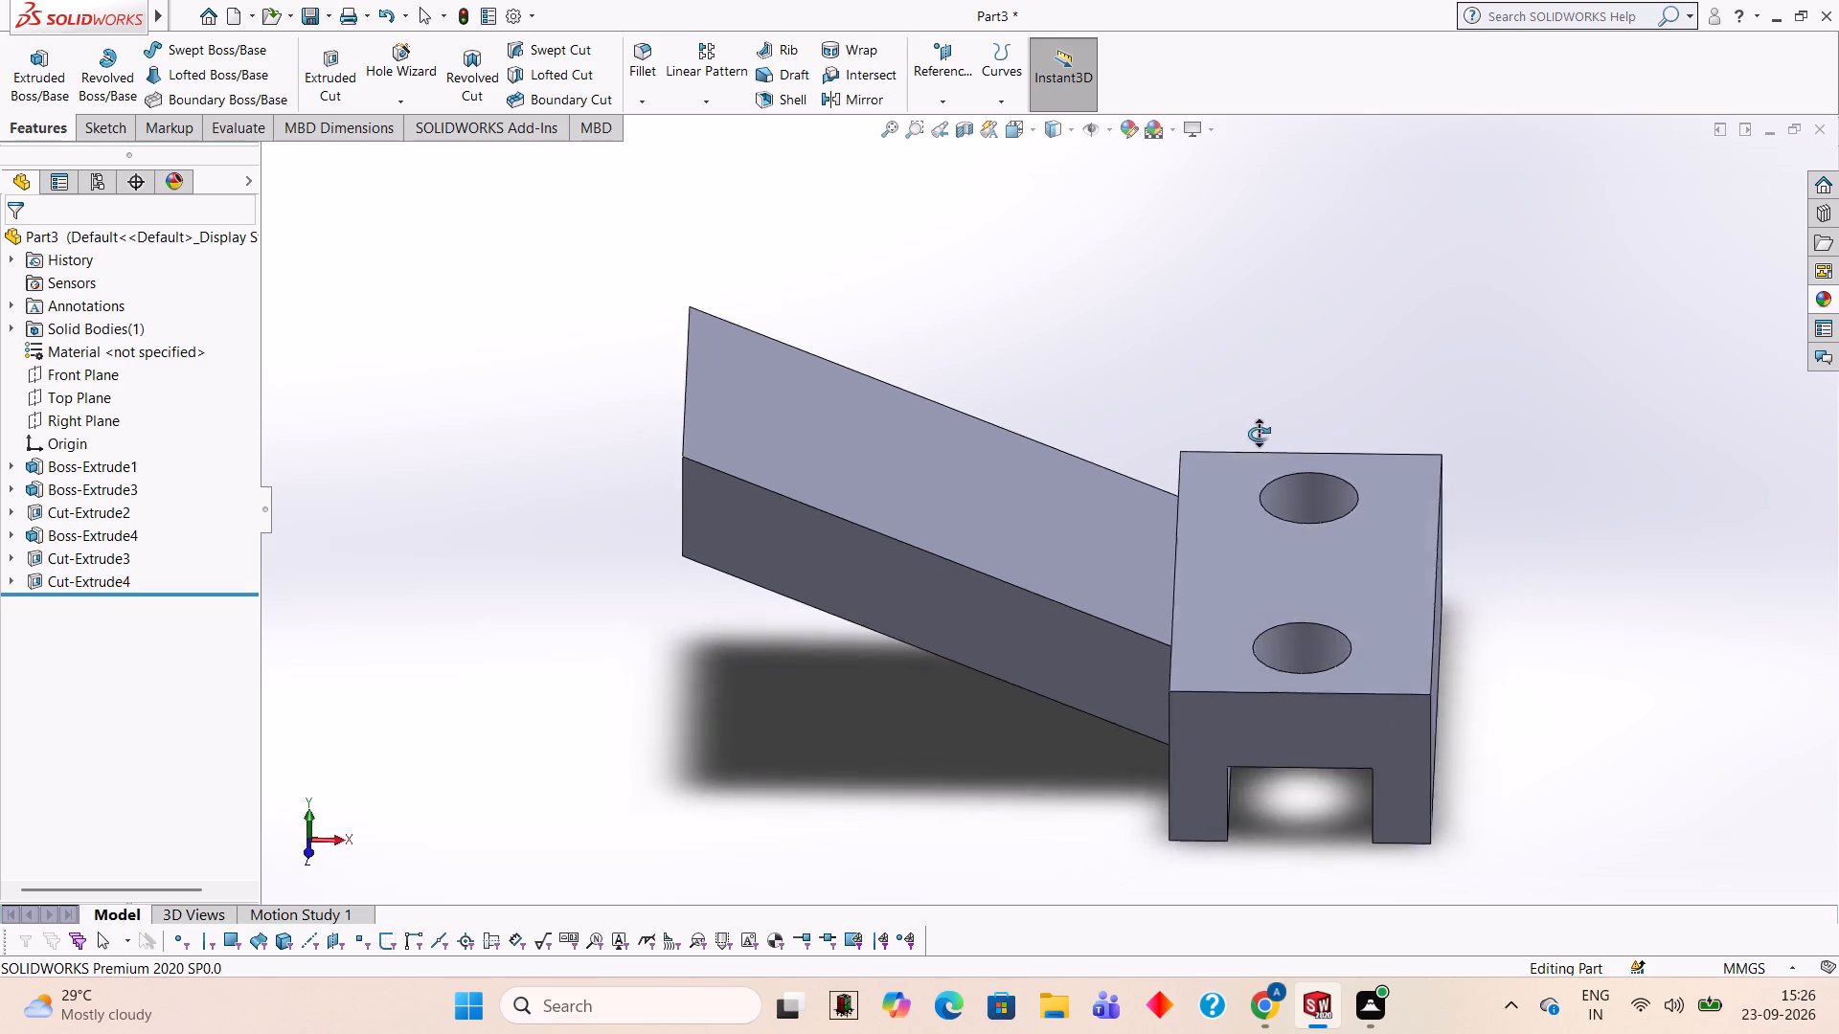
middle_click_drag(1259, 434, 1256, 384)
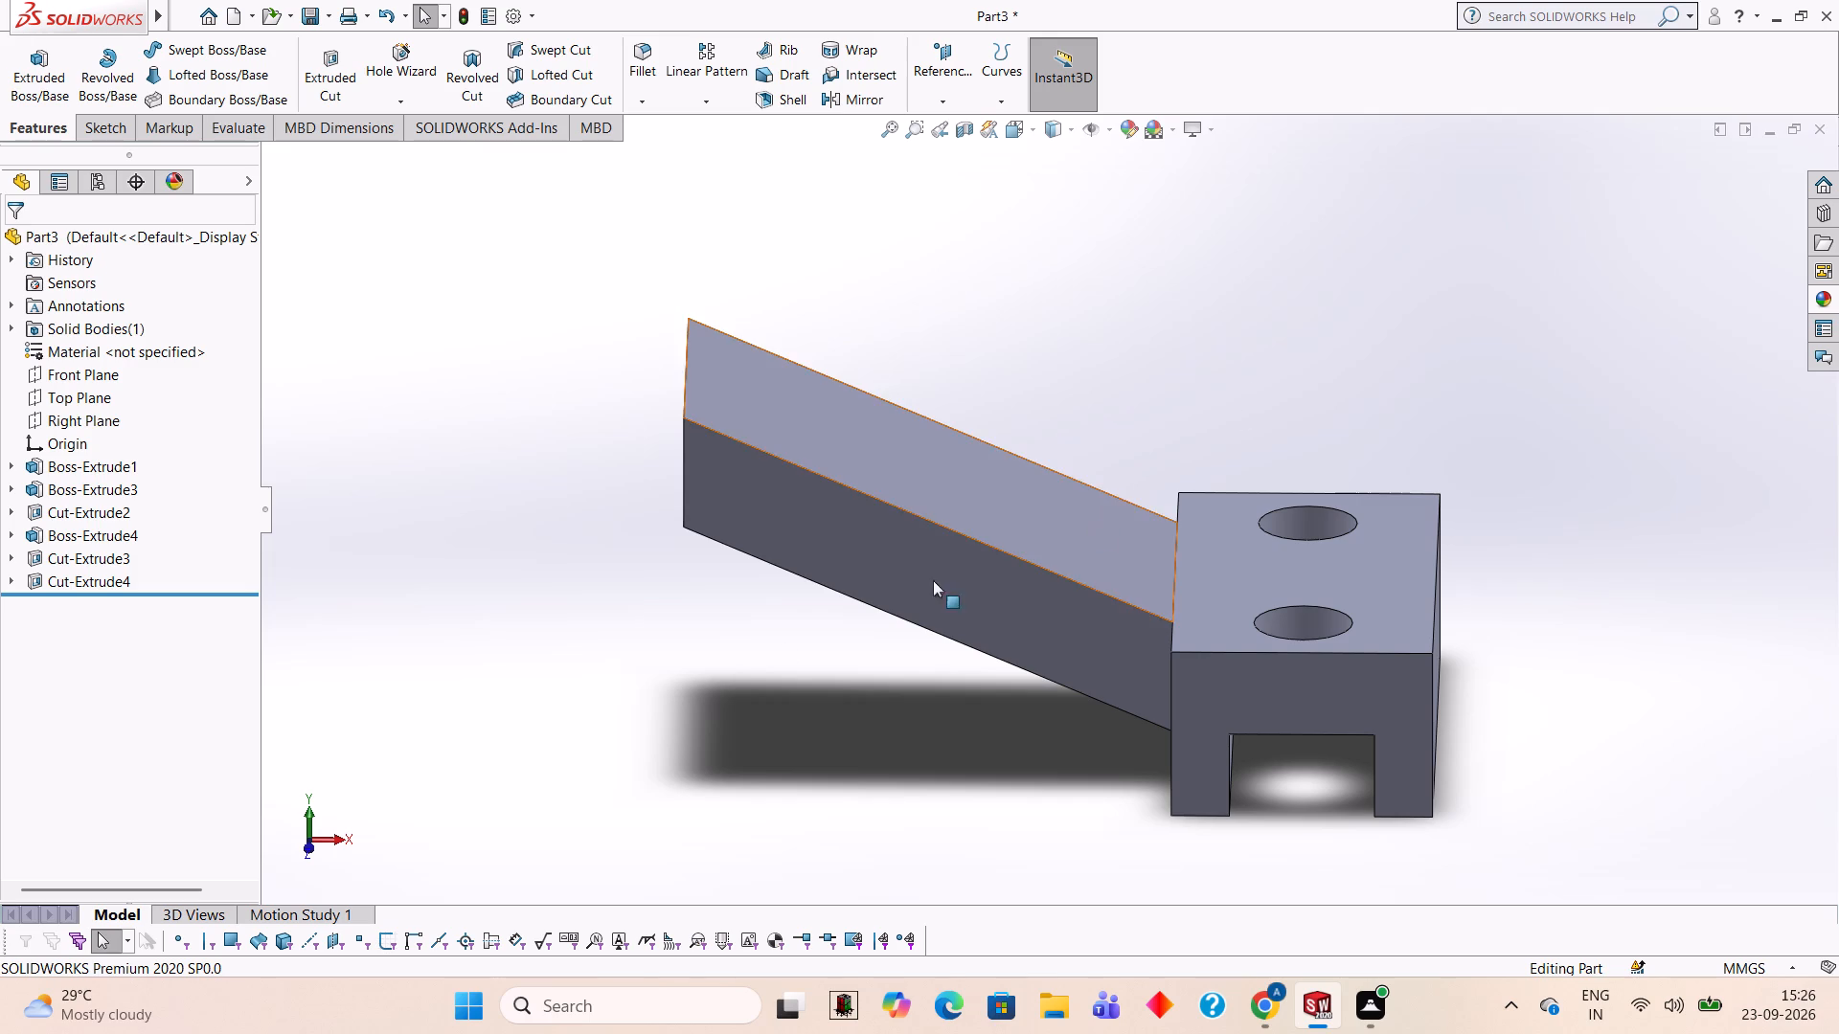
left_click(850, 547)
left_click(934, 500)
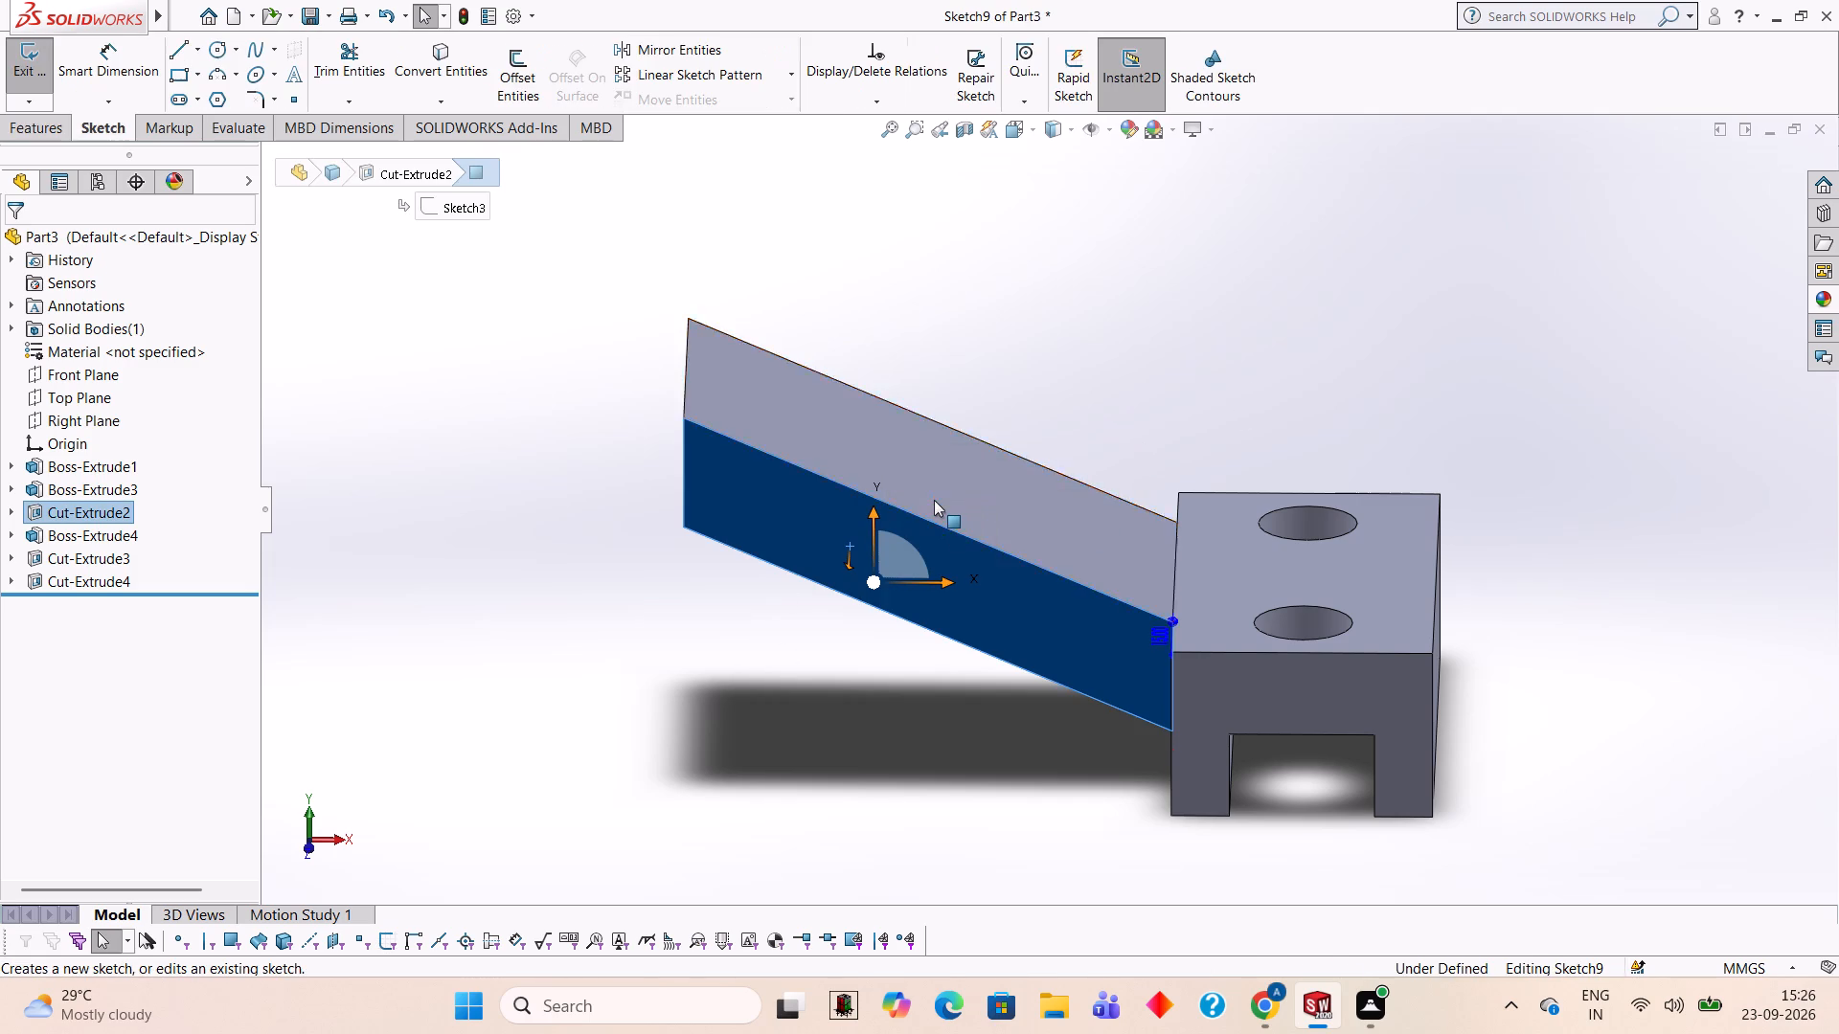
key("ctrl+8")
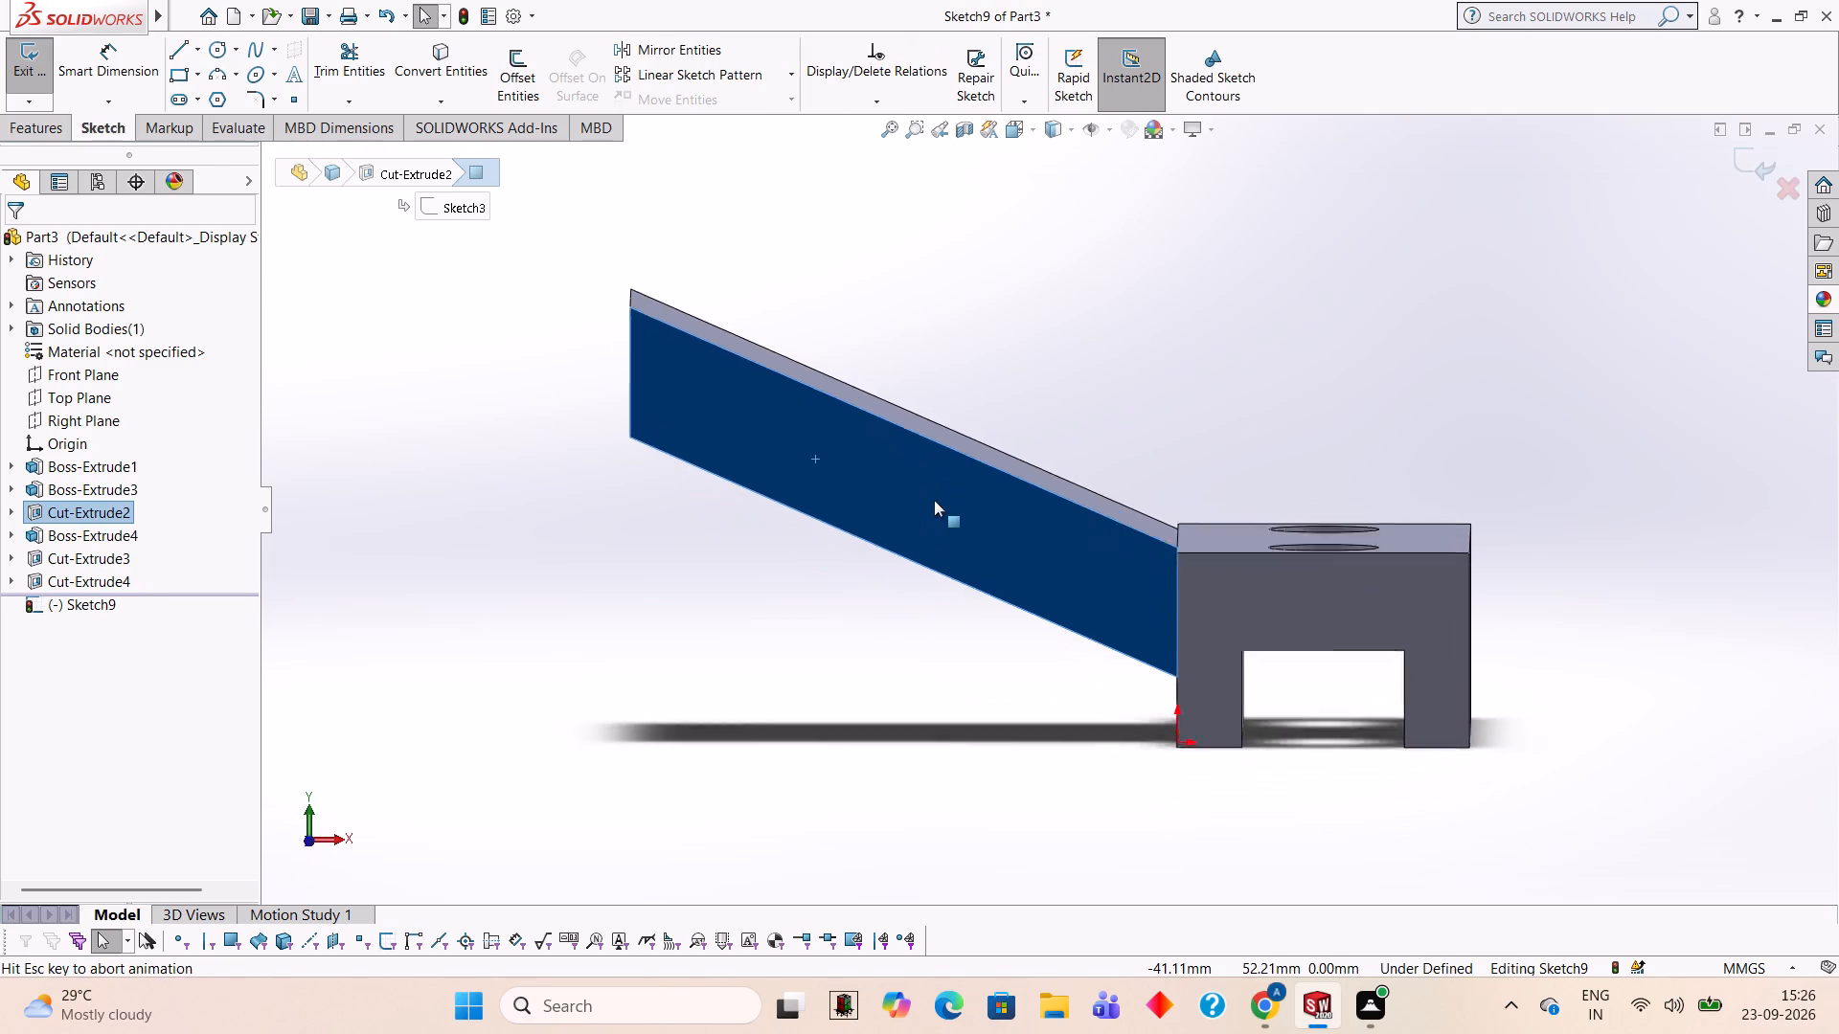
left_click(171, 53)
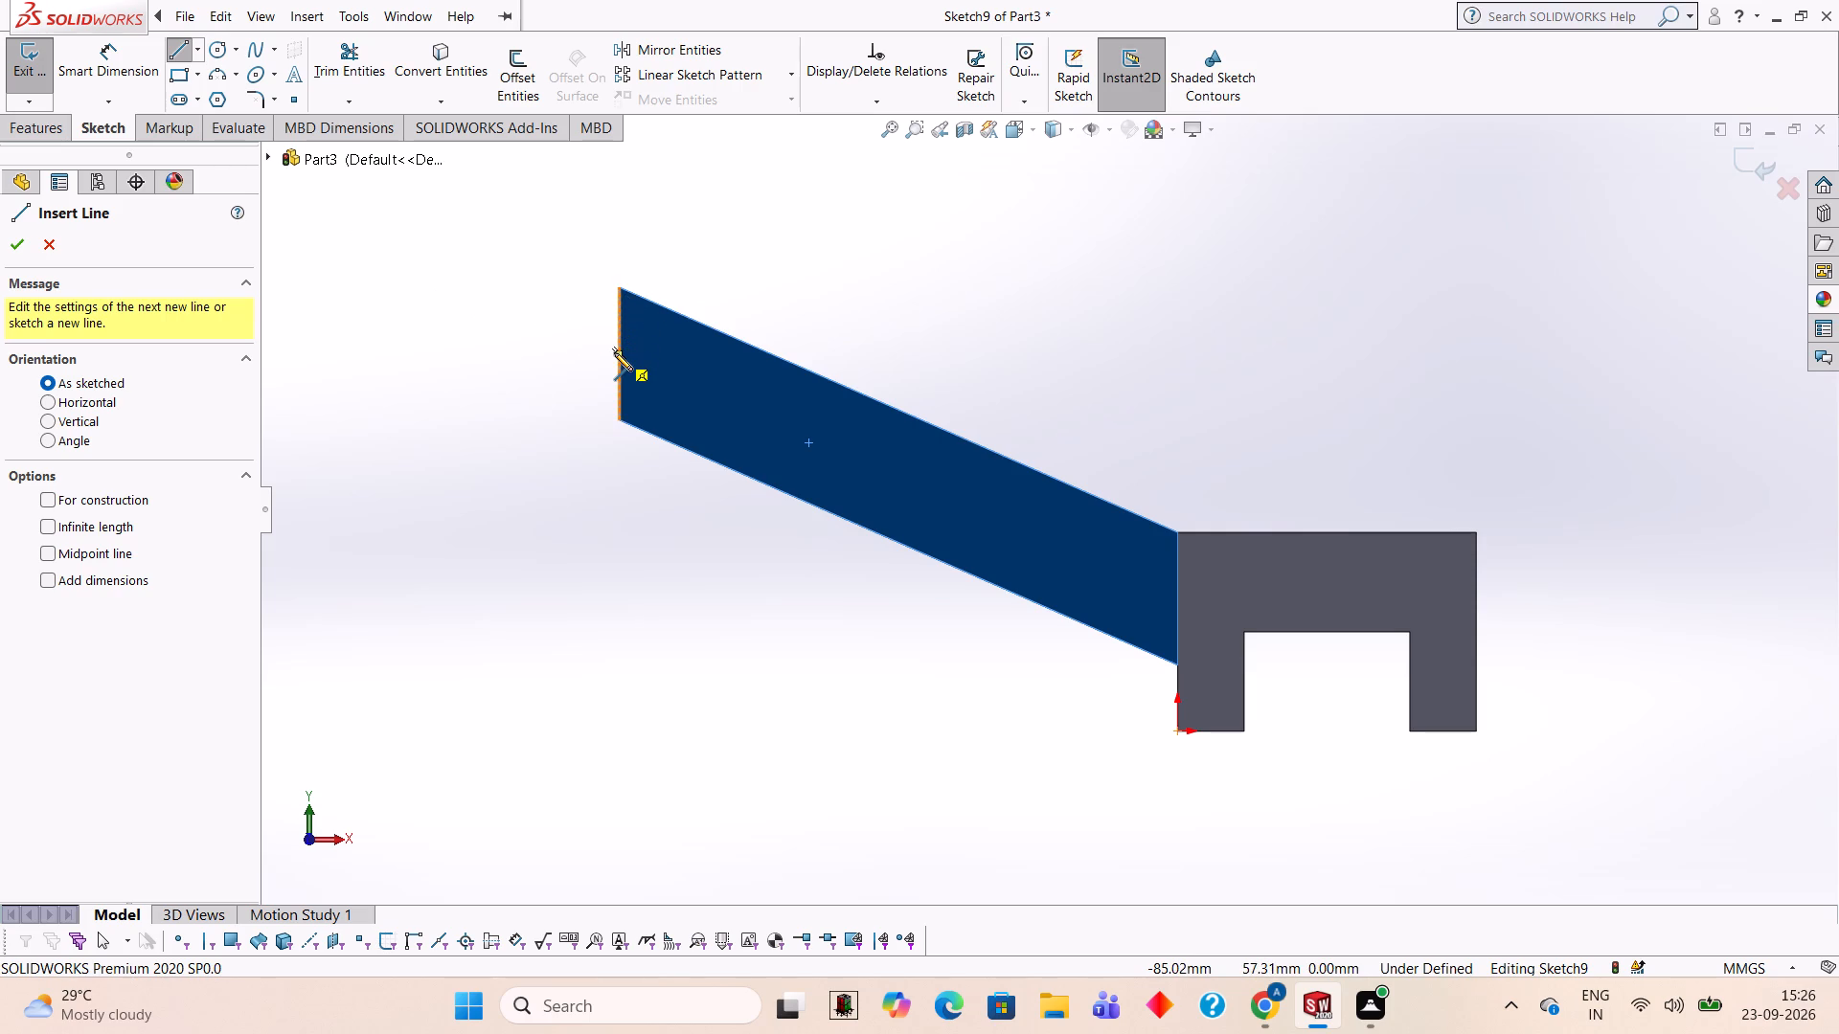
left_click(621, 287)
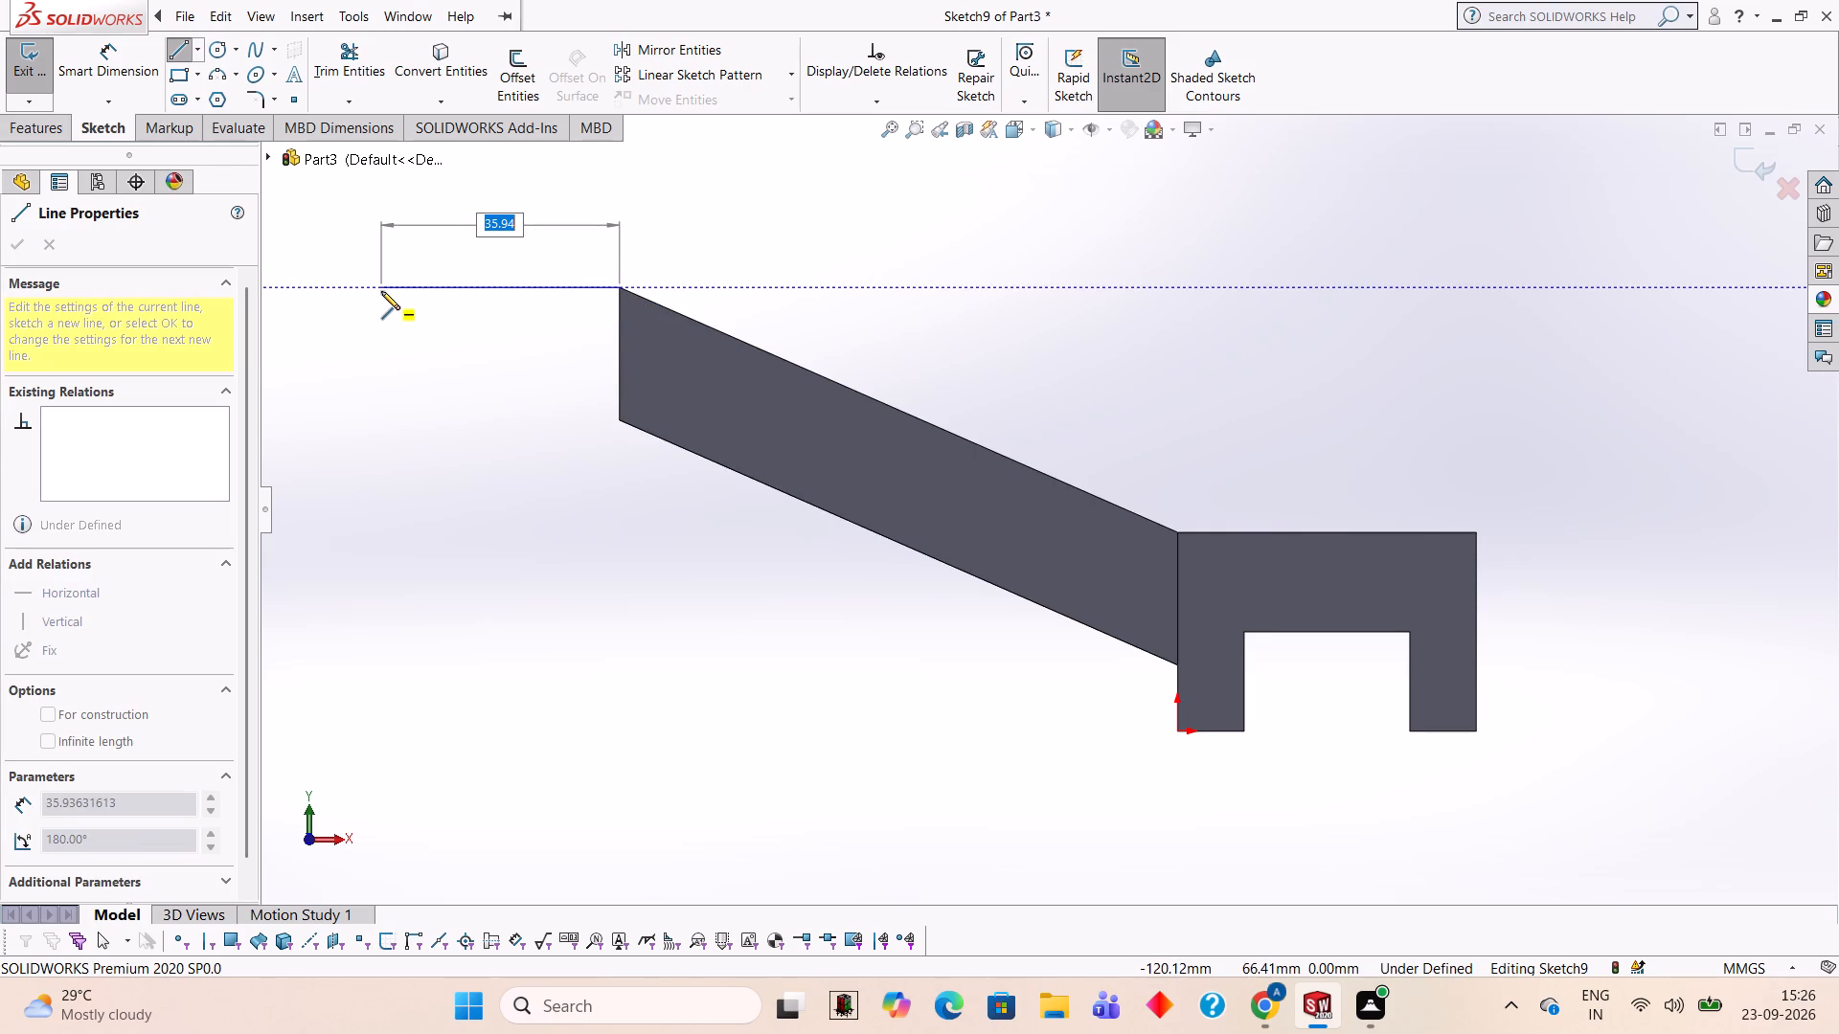
type("42.5")
key("Return")
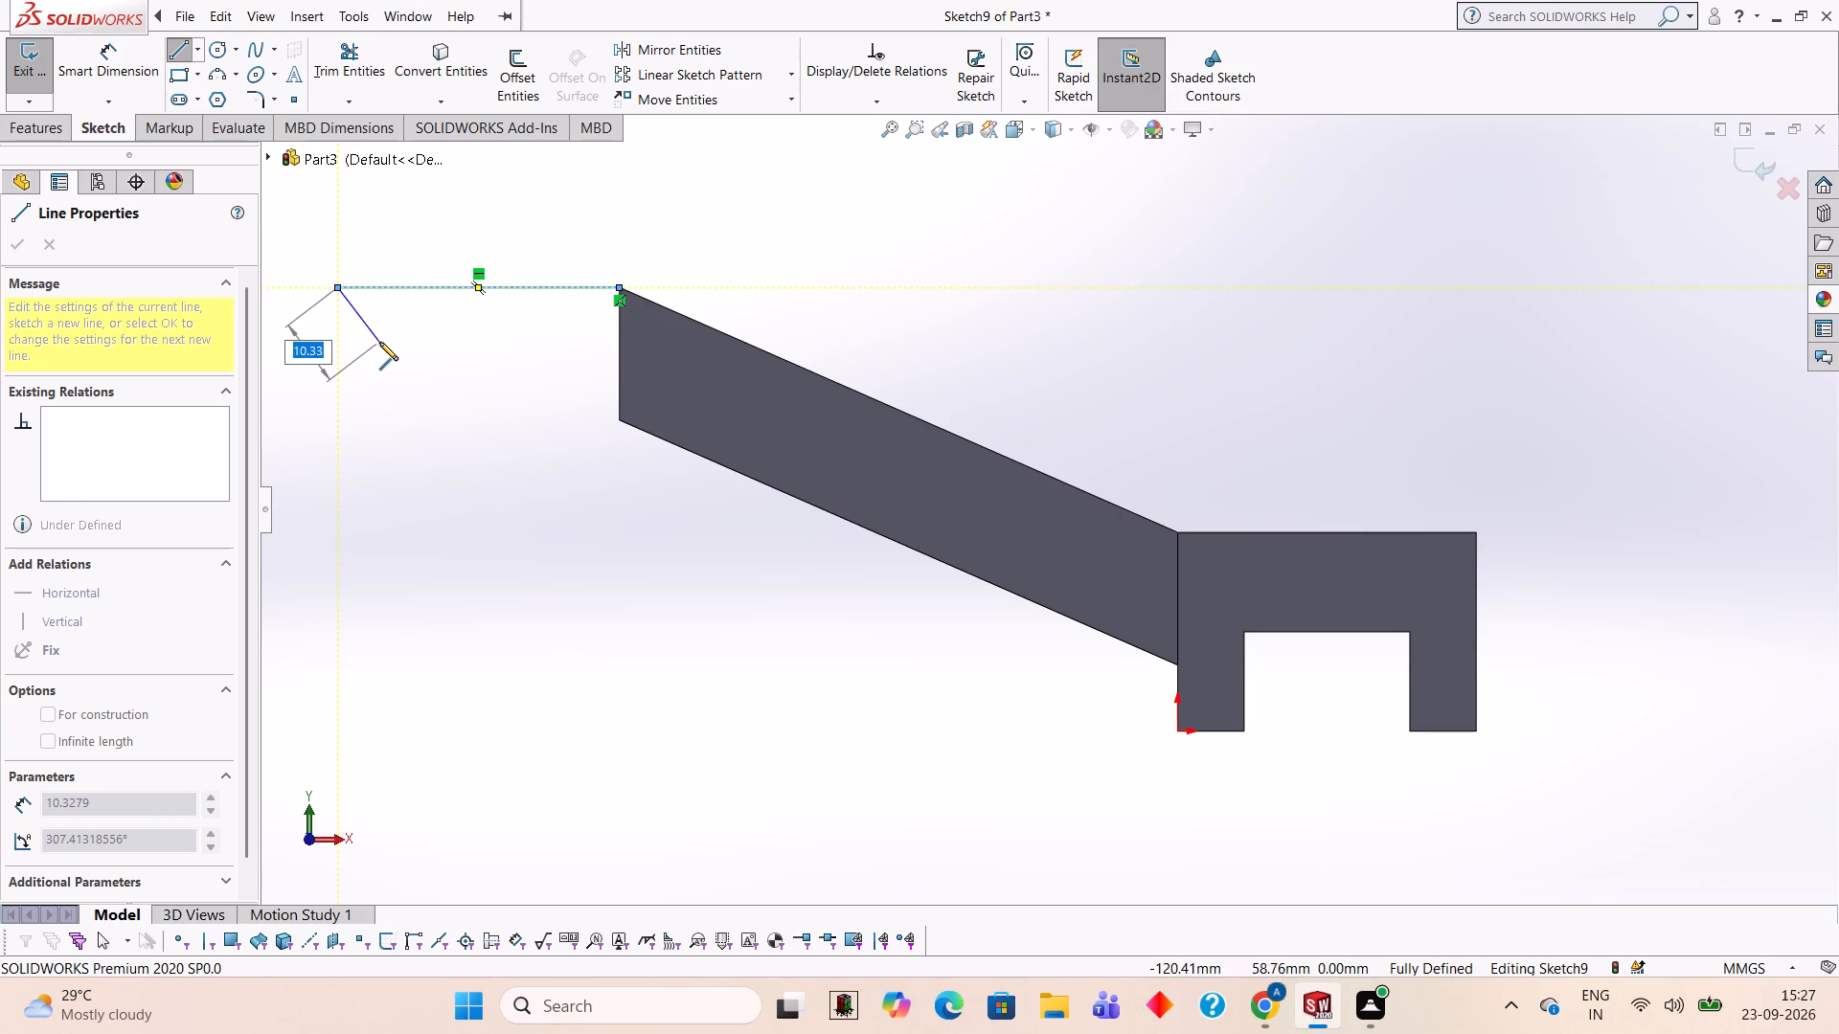
left_click(339, 420)
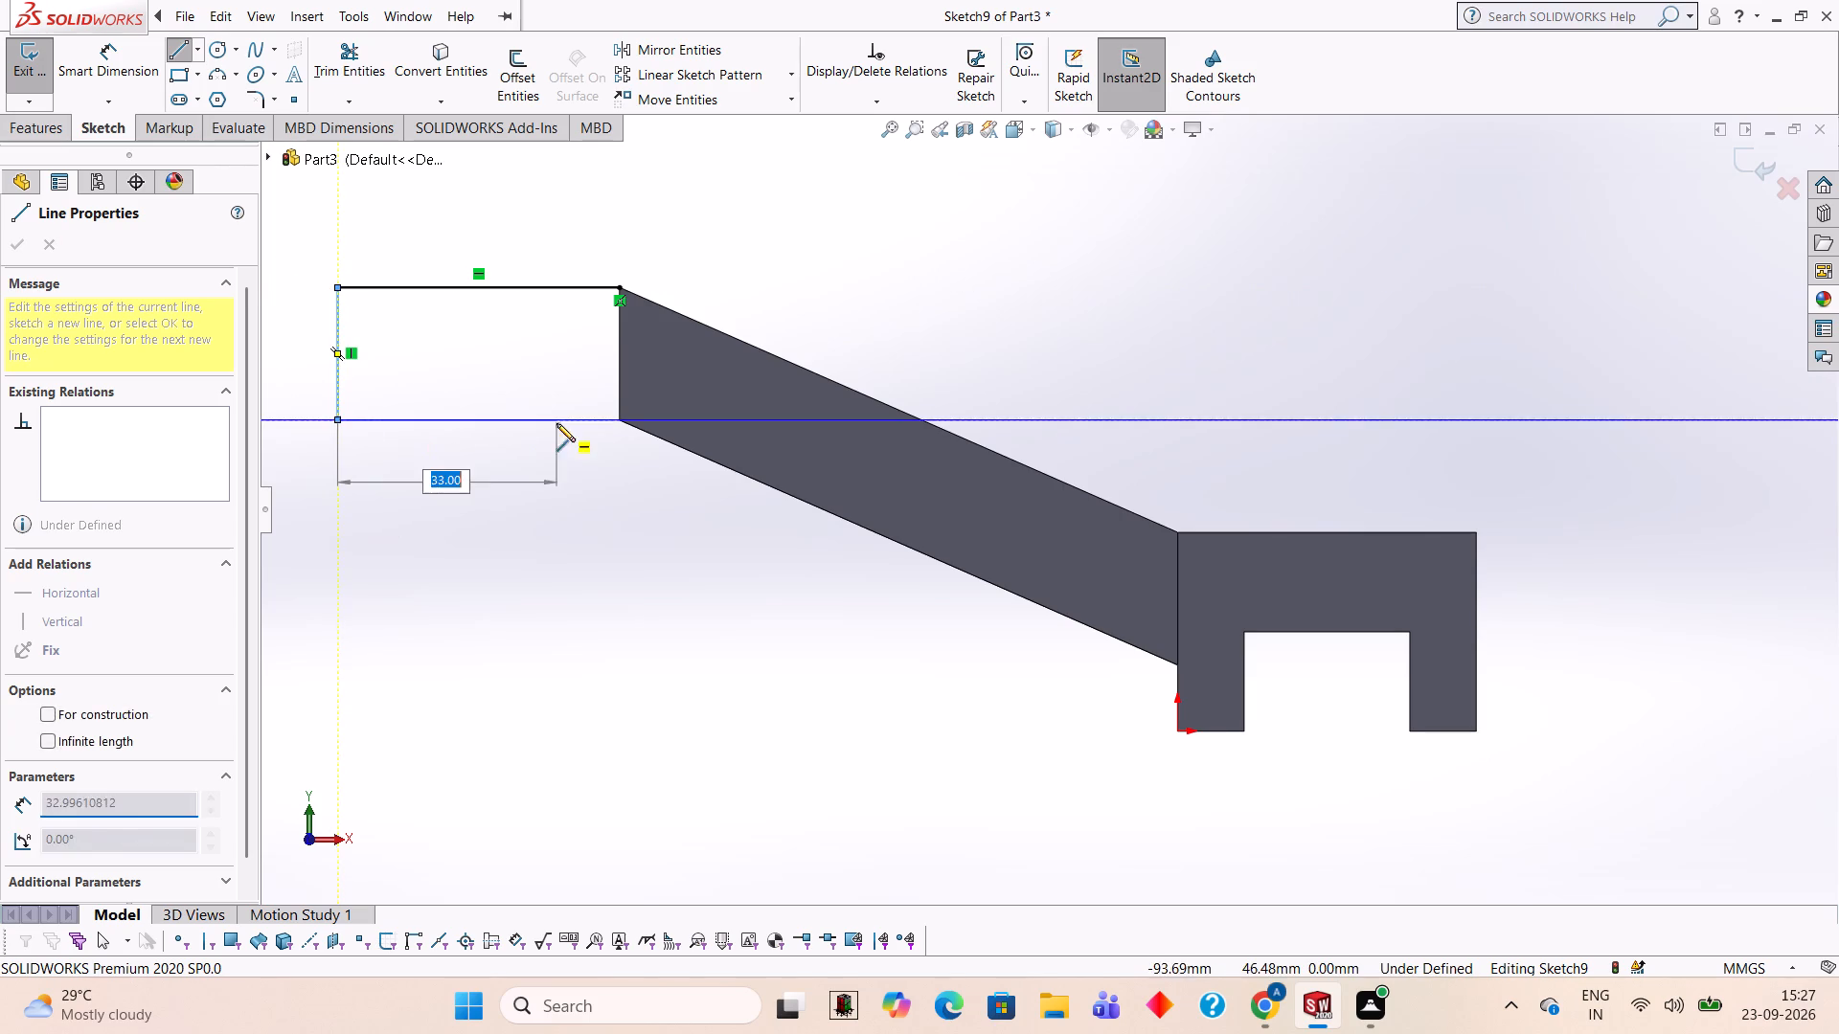
left_click(617, 418)
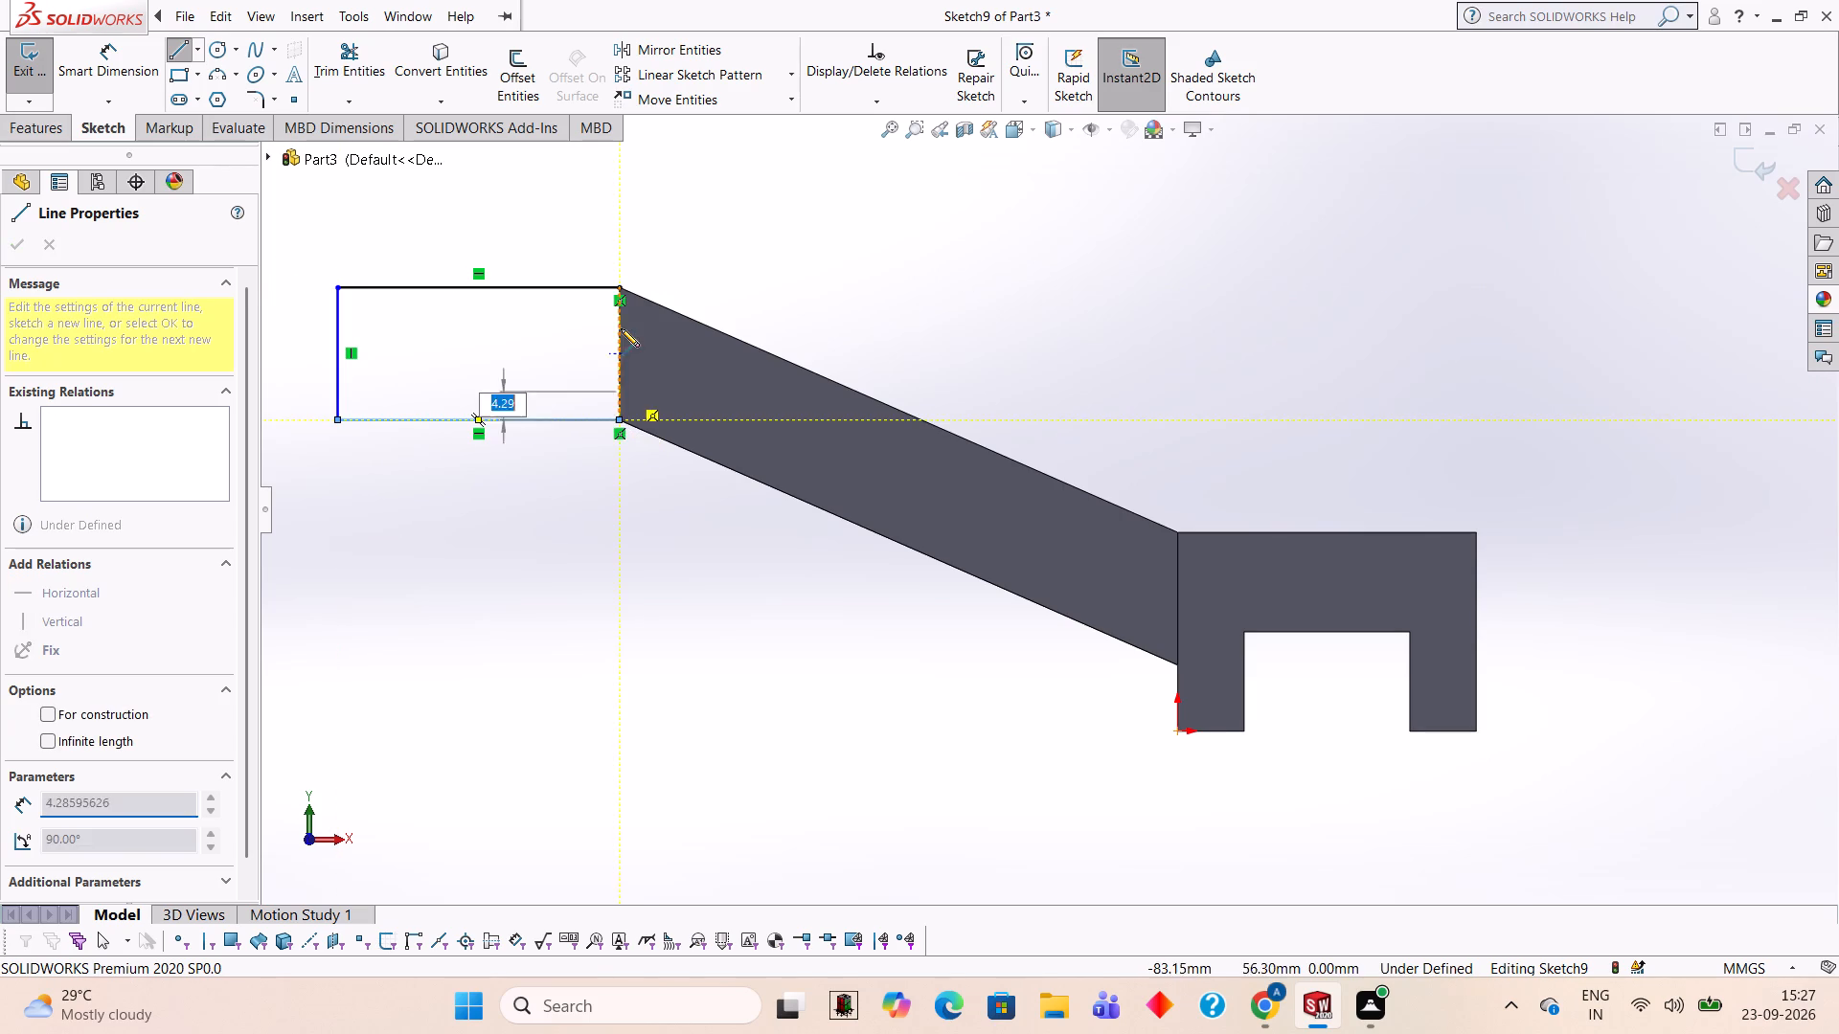
left_click(622, 289)
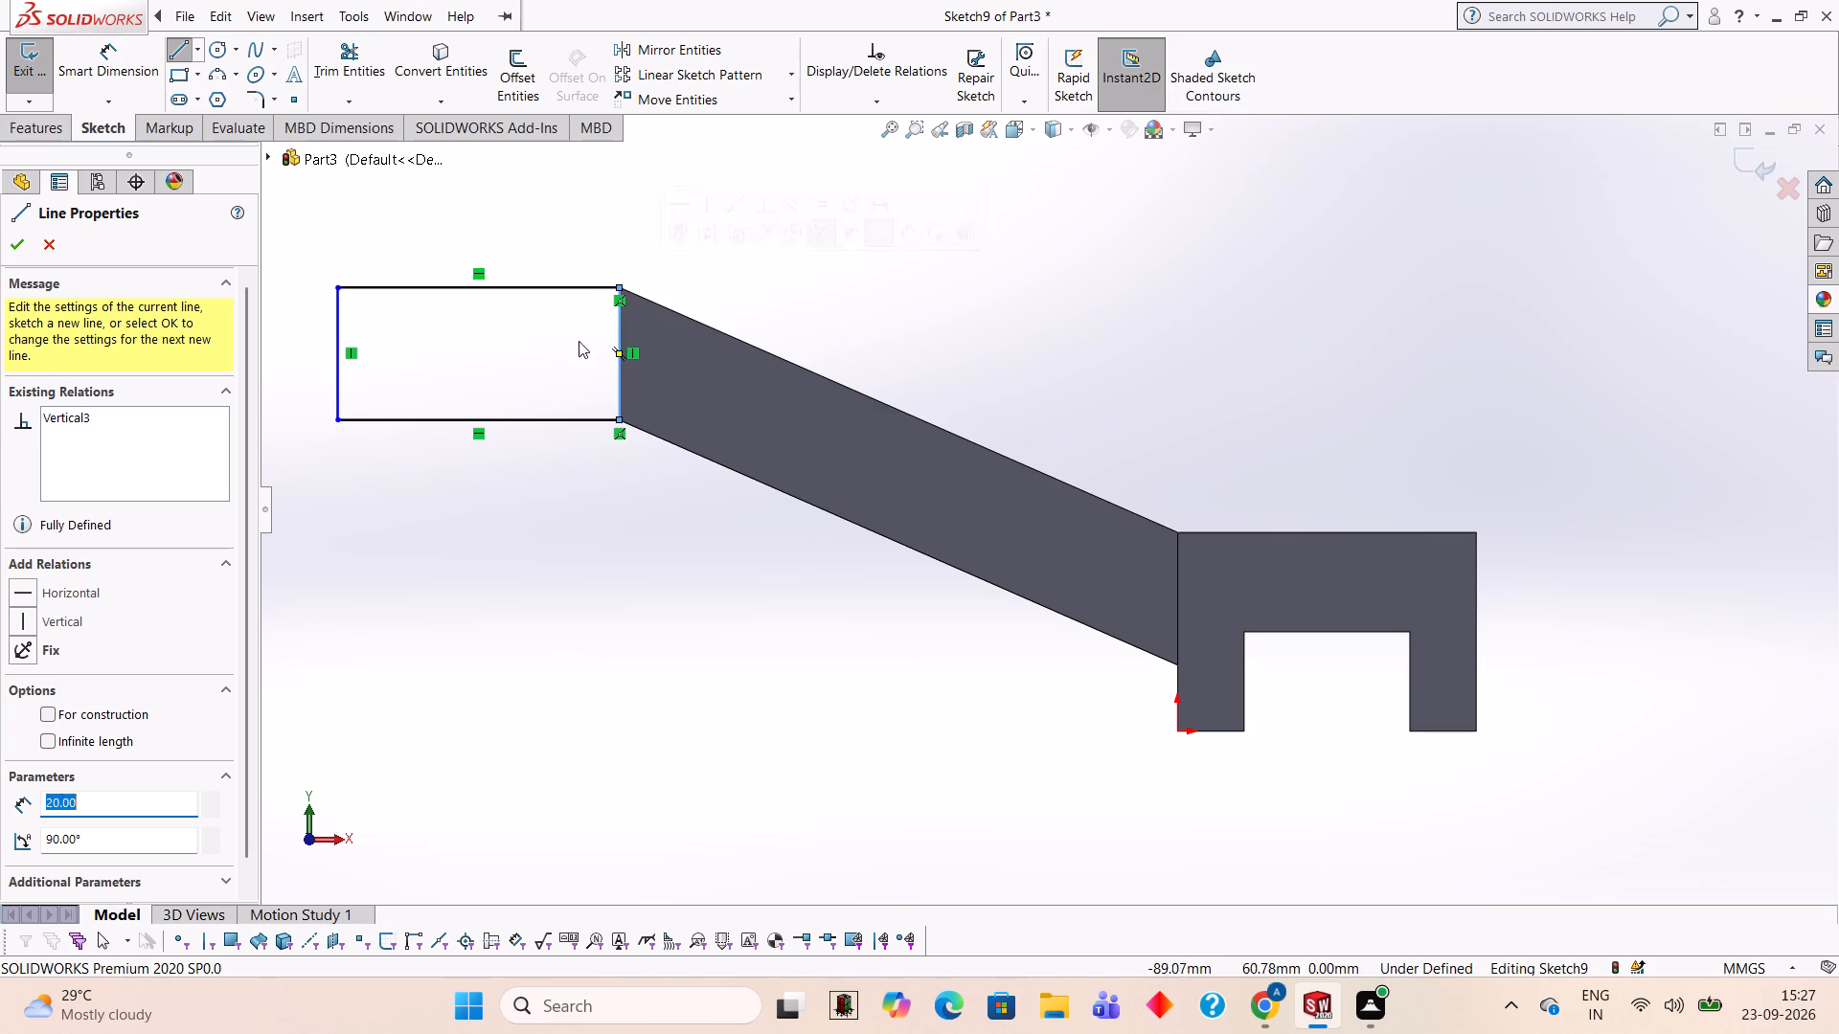
key("Escape")
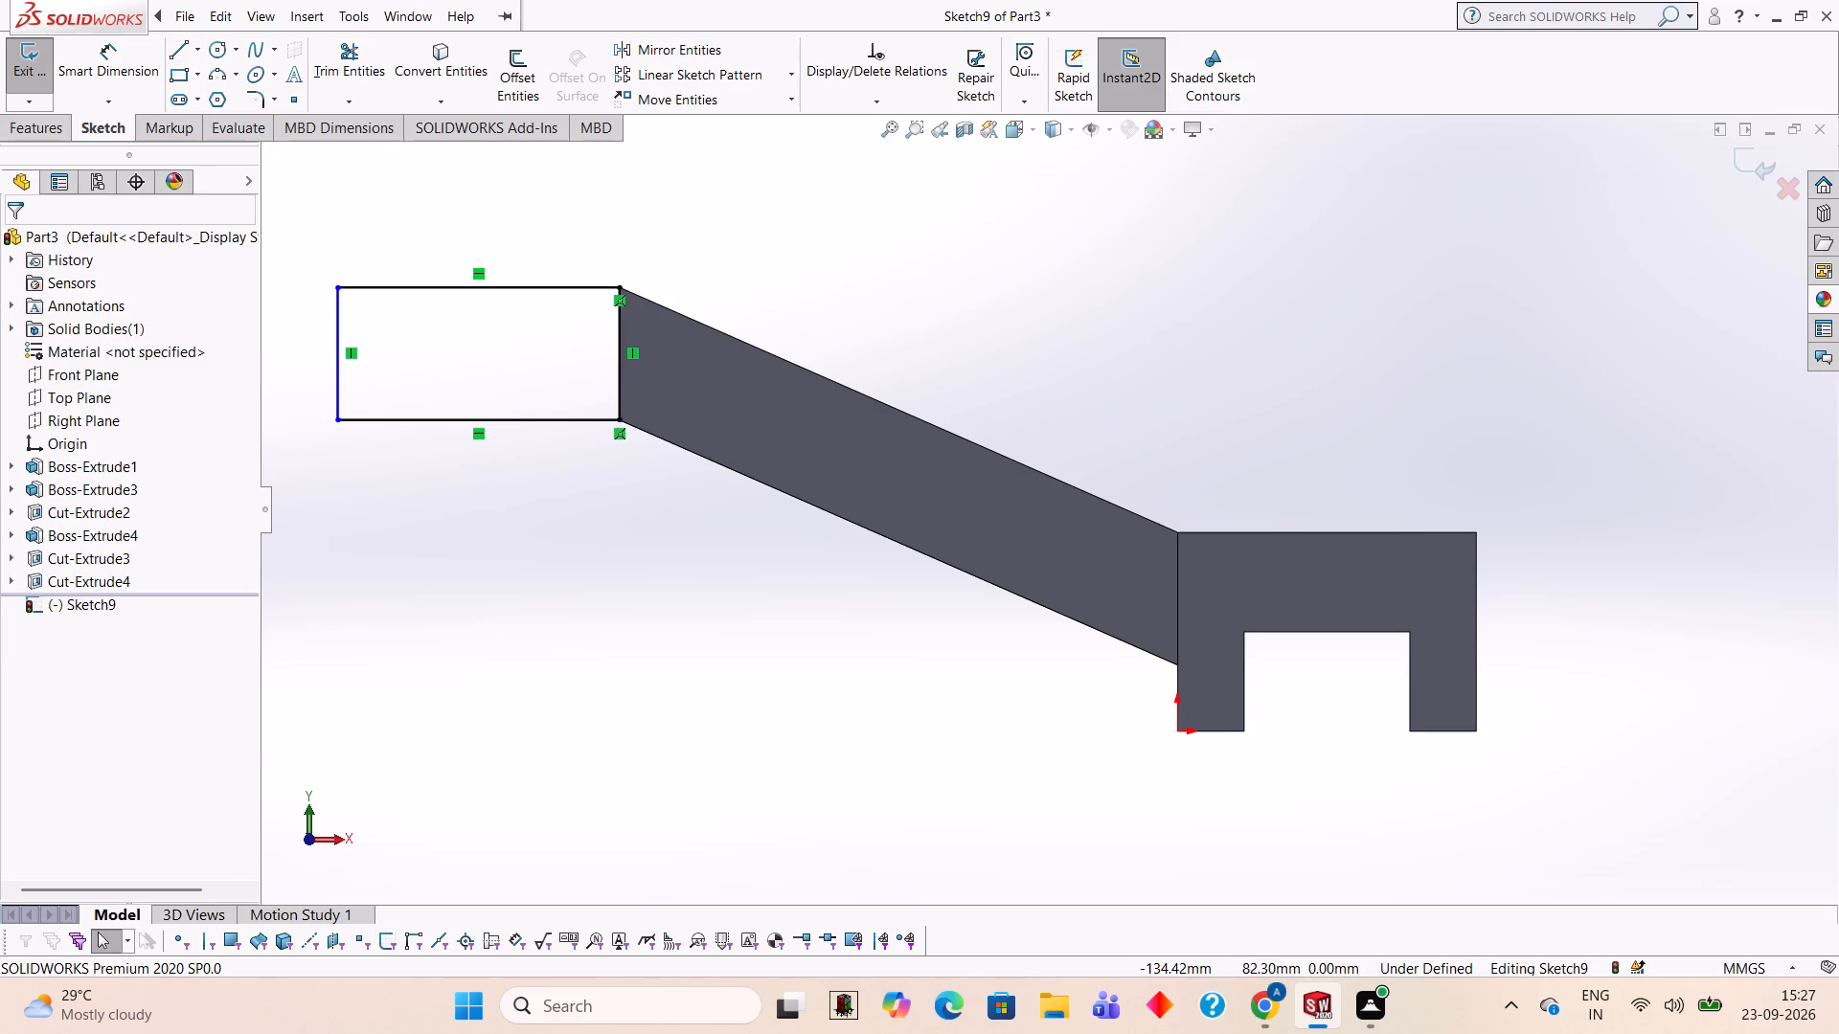
Start an Extruded Boss of the rectangle with the direction reversed so it runs across the arm's width.
left_click(62, 124)
left_click(69, 80)
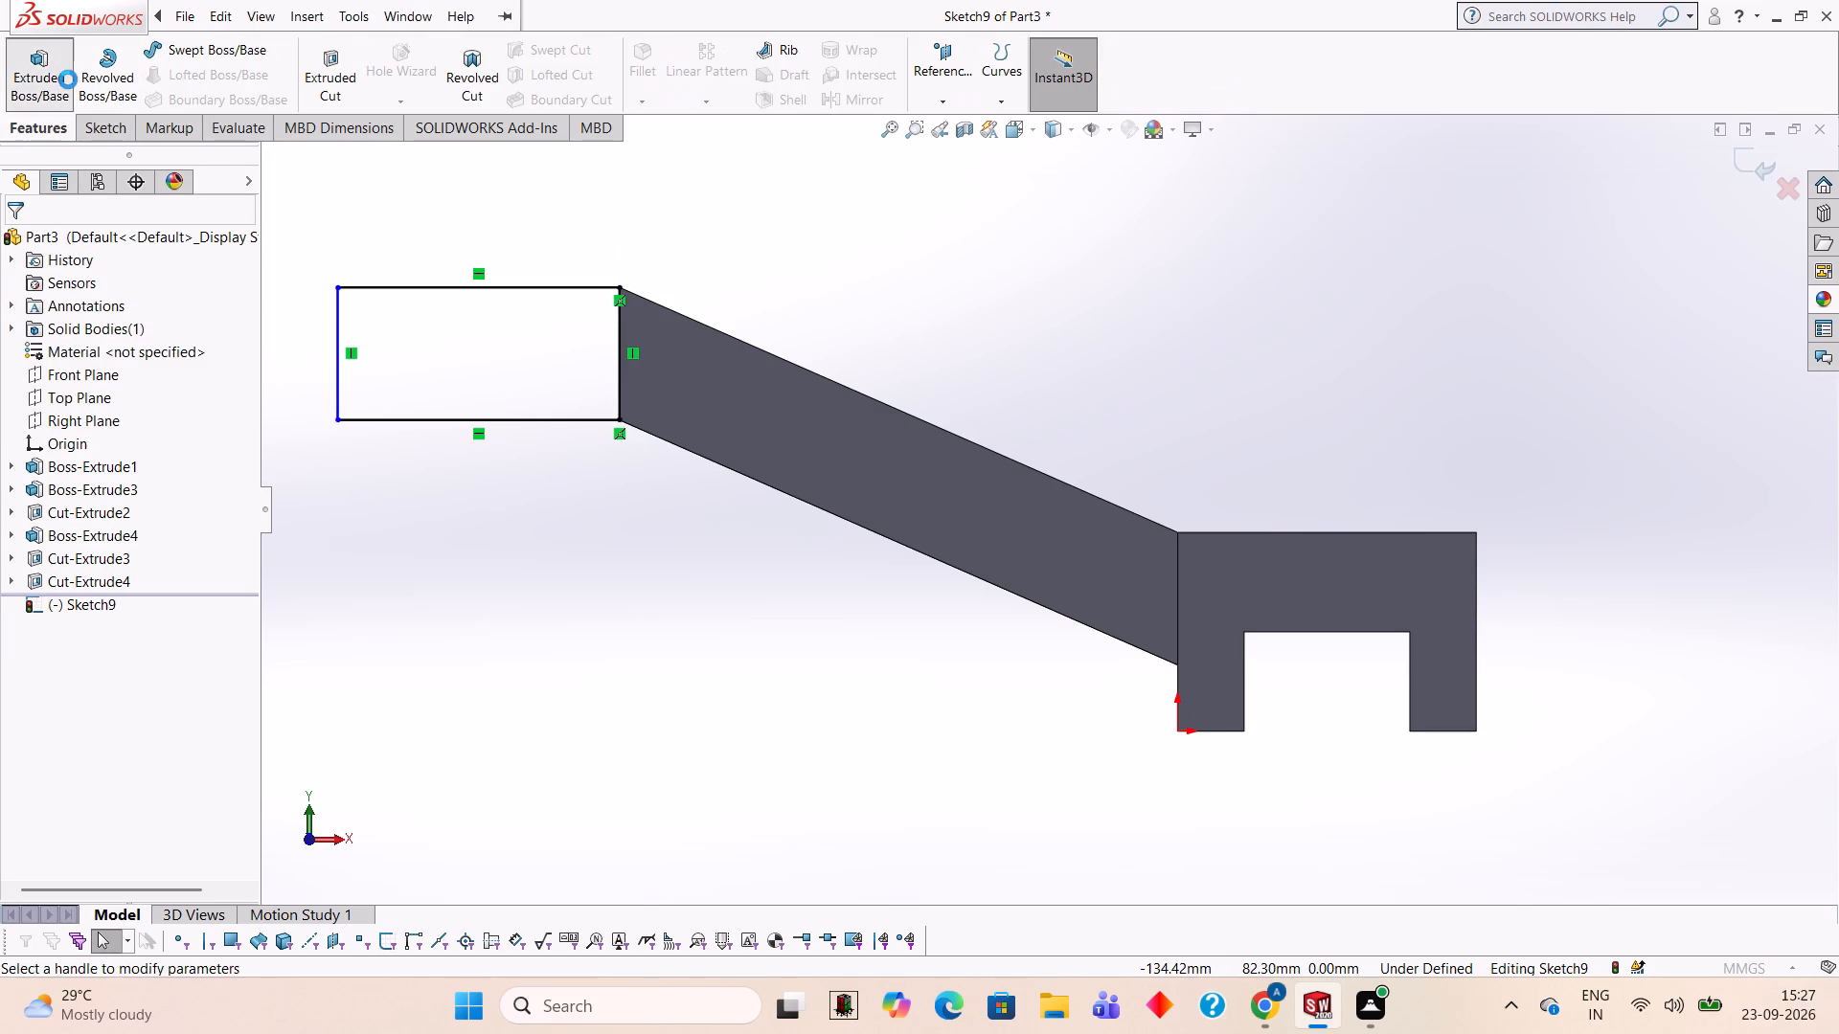
middle_click_drag(1412, 357, 1315, 515)
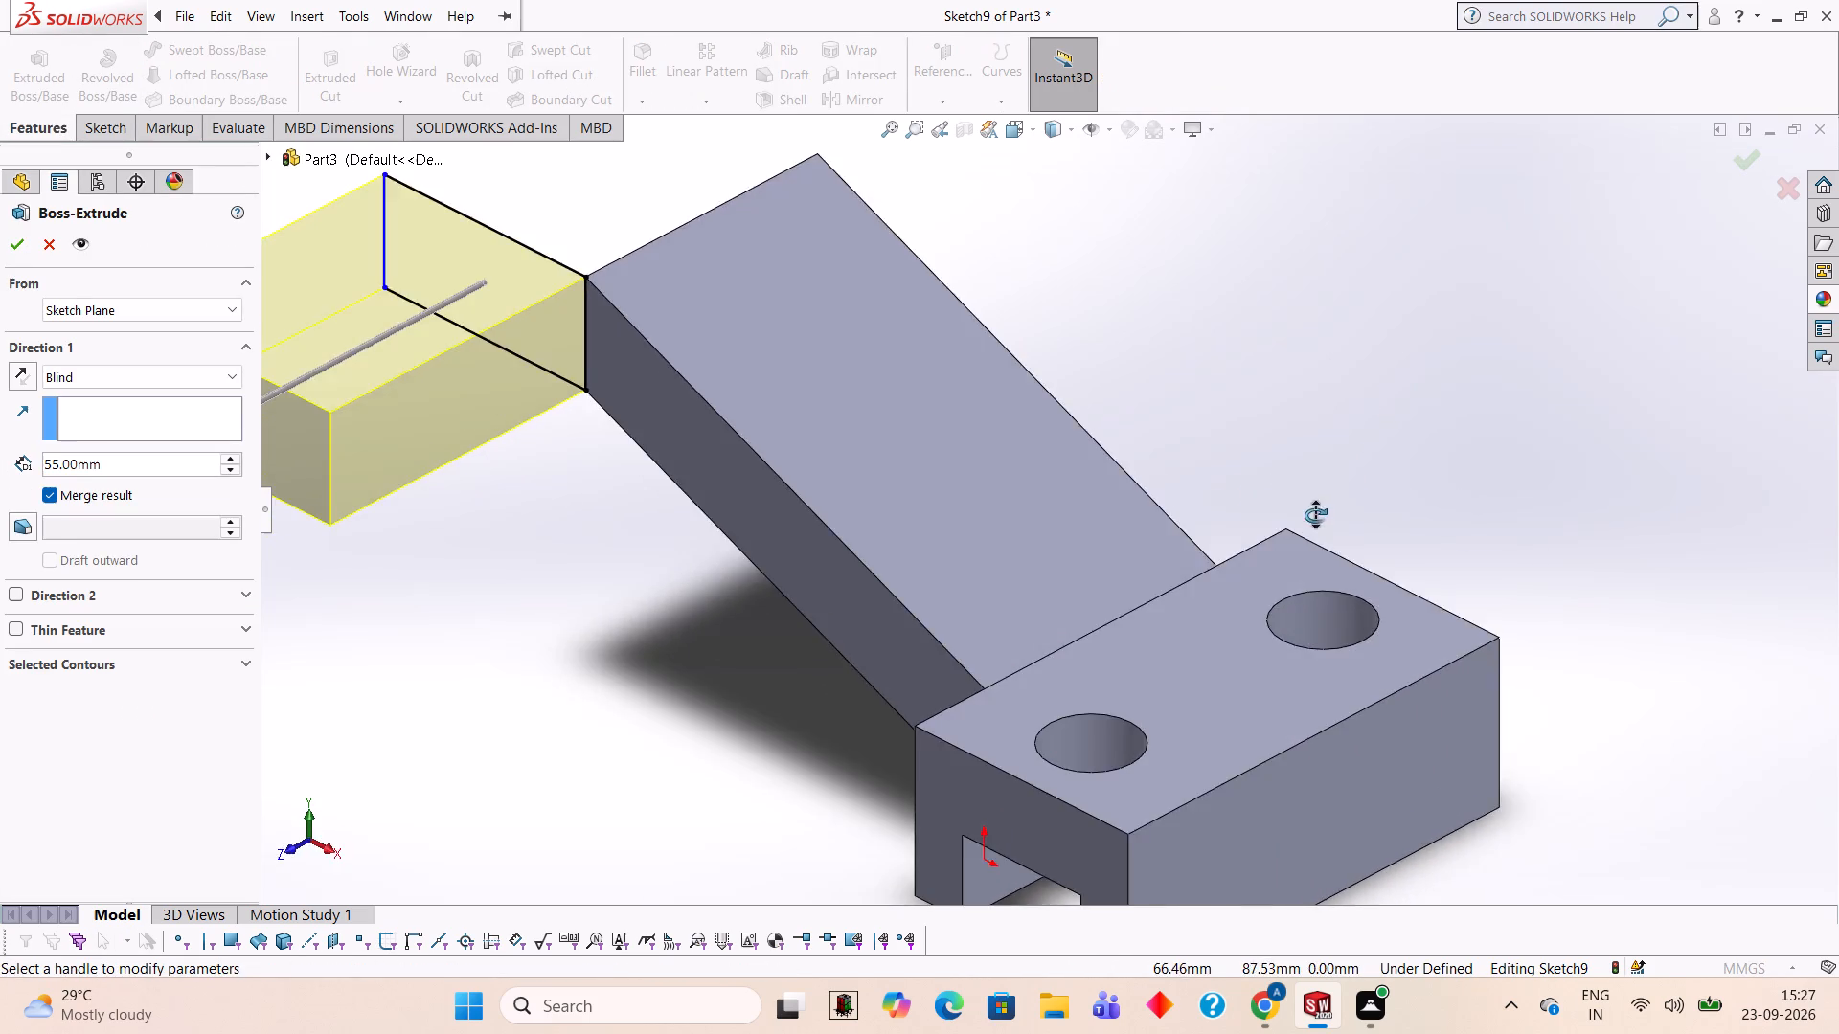
middle_click_drag(1315, 515, 1283, 535)
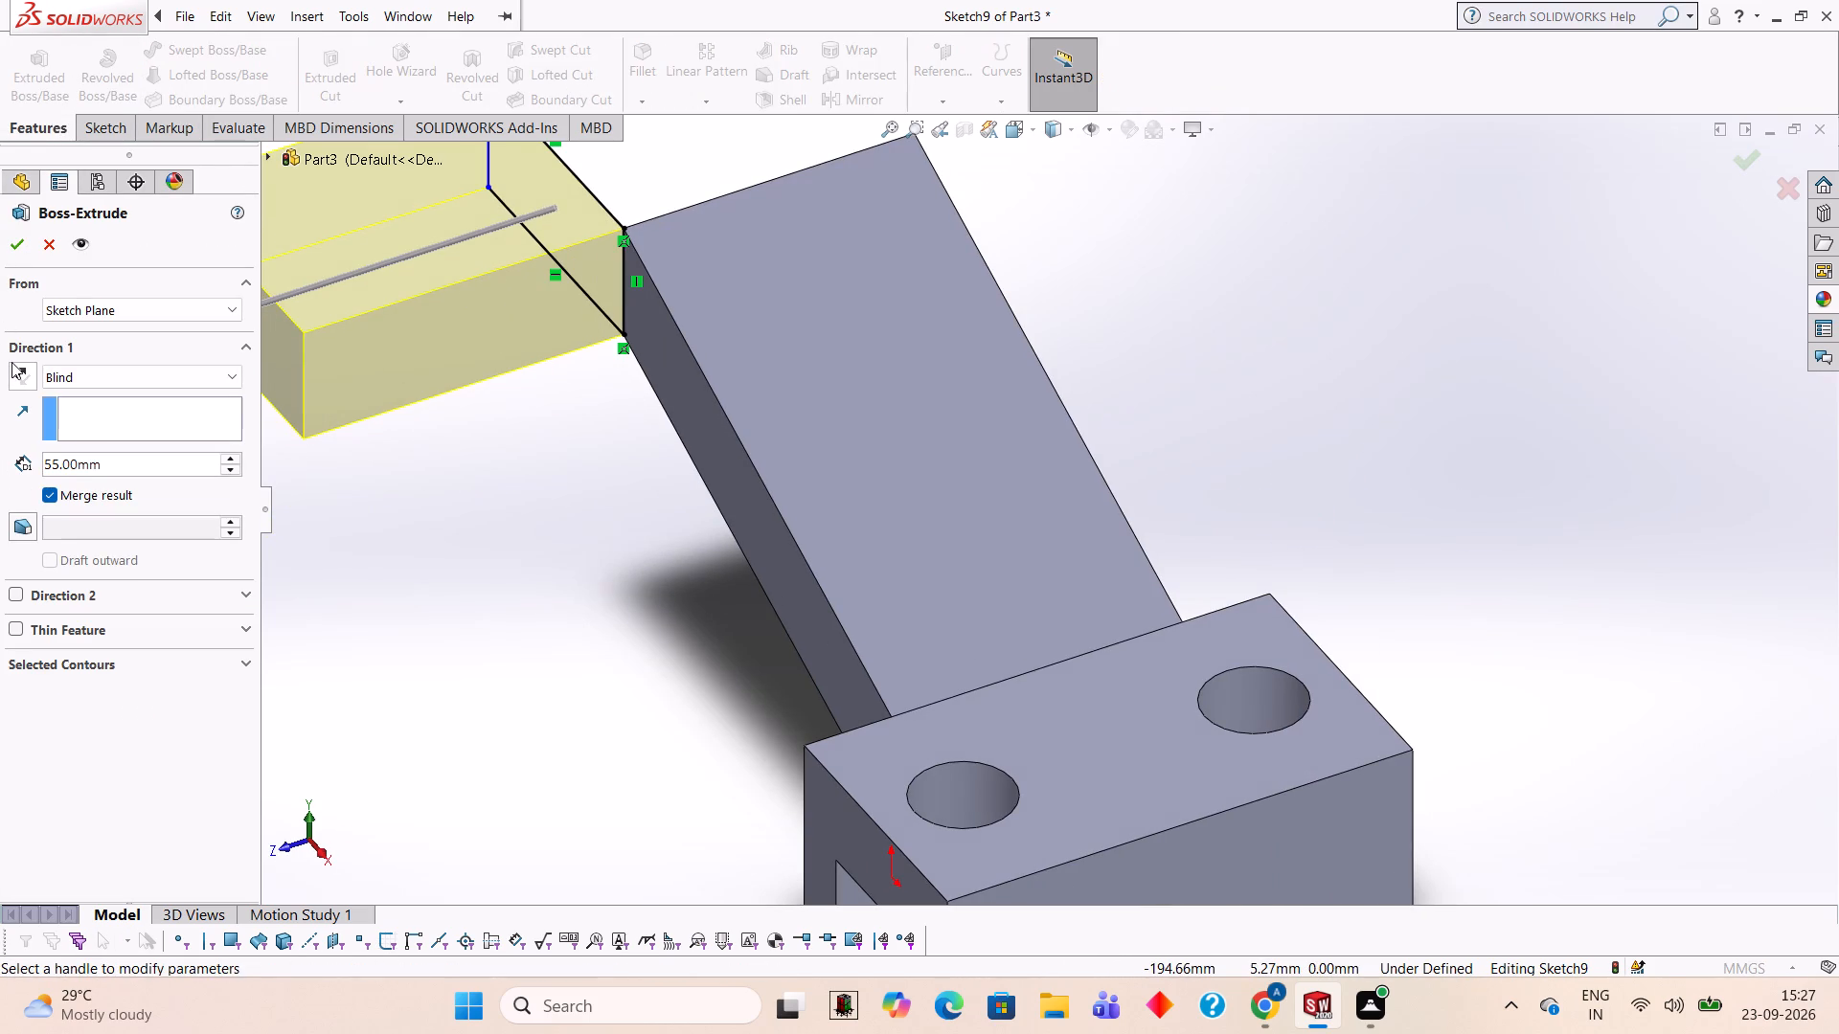
left_click(14, 364)
middle_click_drag(1368, 244, 1303, 281)
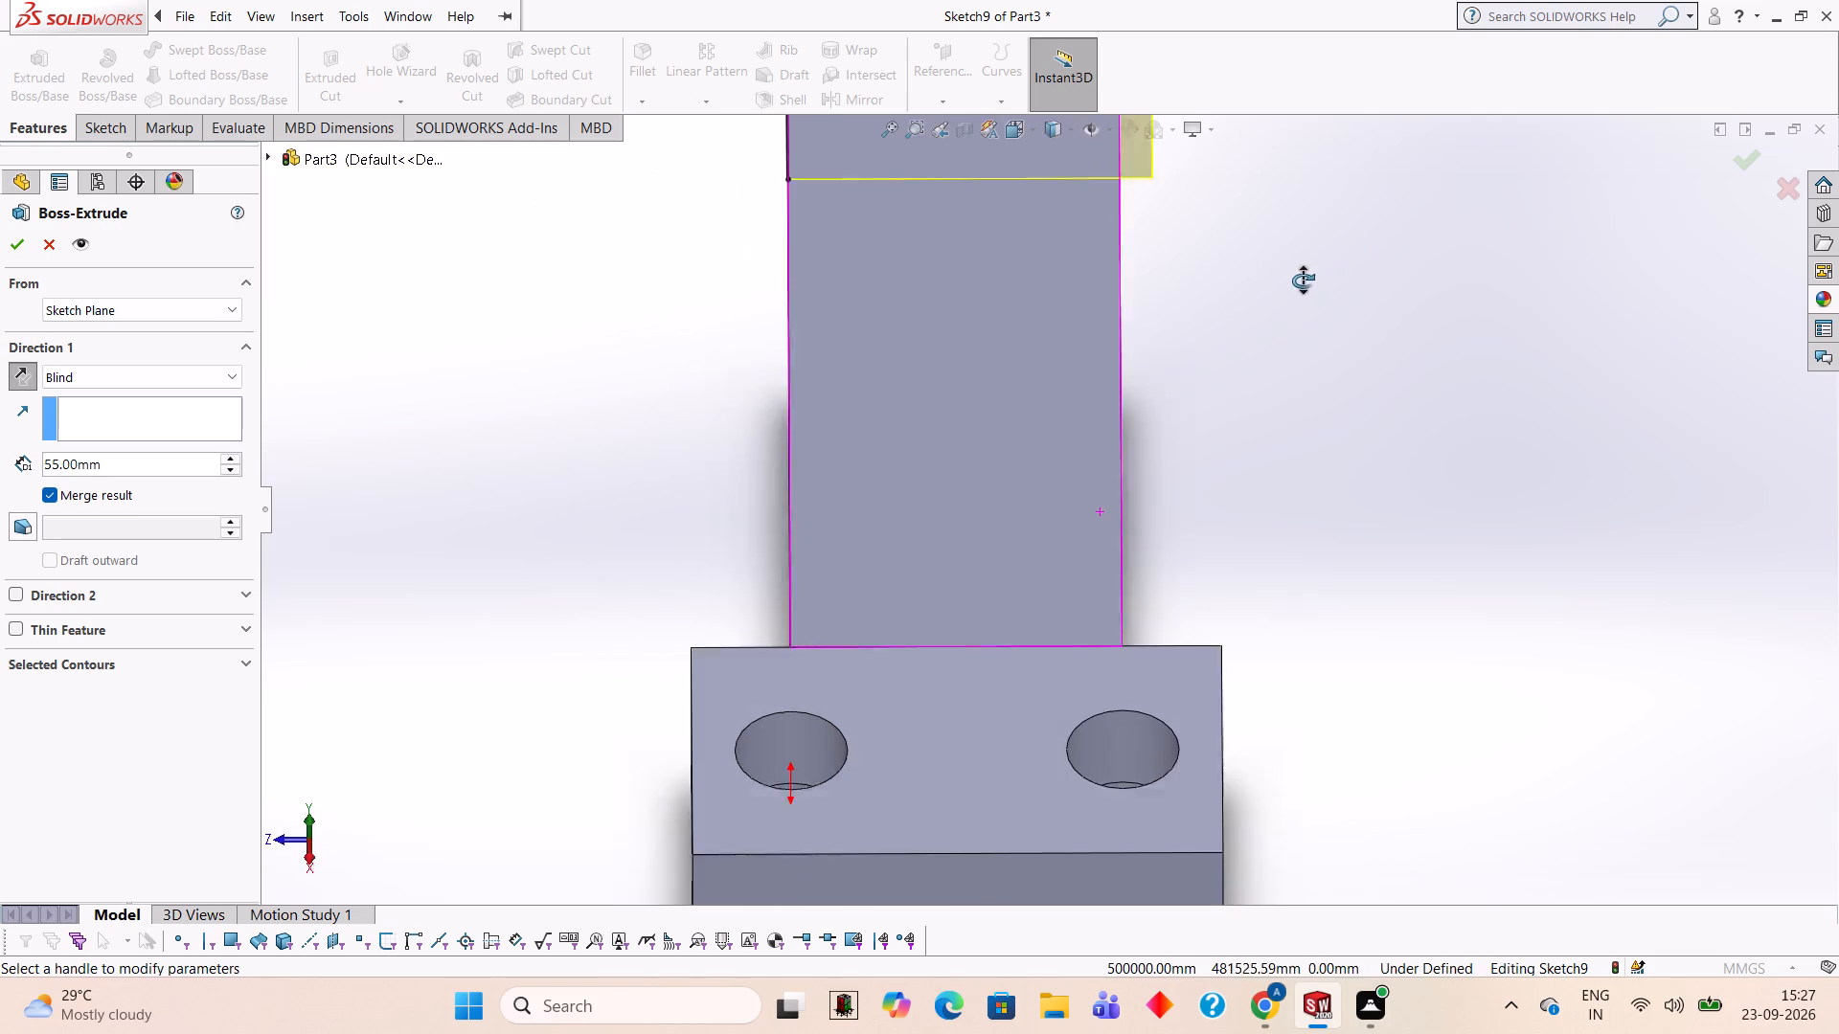
middle_click_drag(1303, 281, 1296, 281)
scroll(1309, 257, "up", 3)
middle_click_drag(1313, 225, 1326, 199)
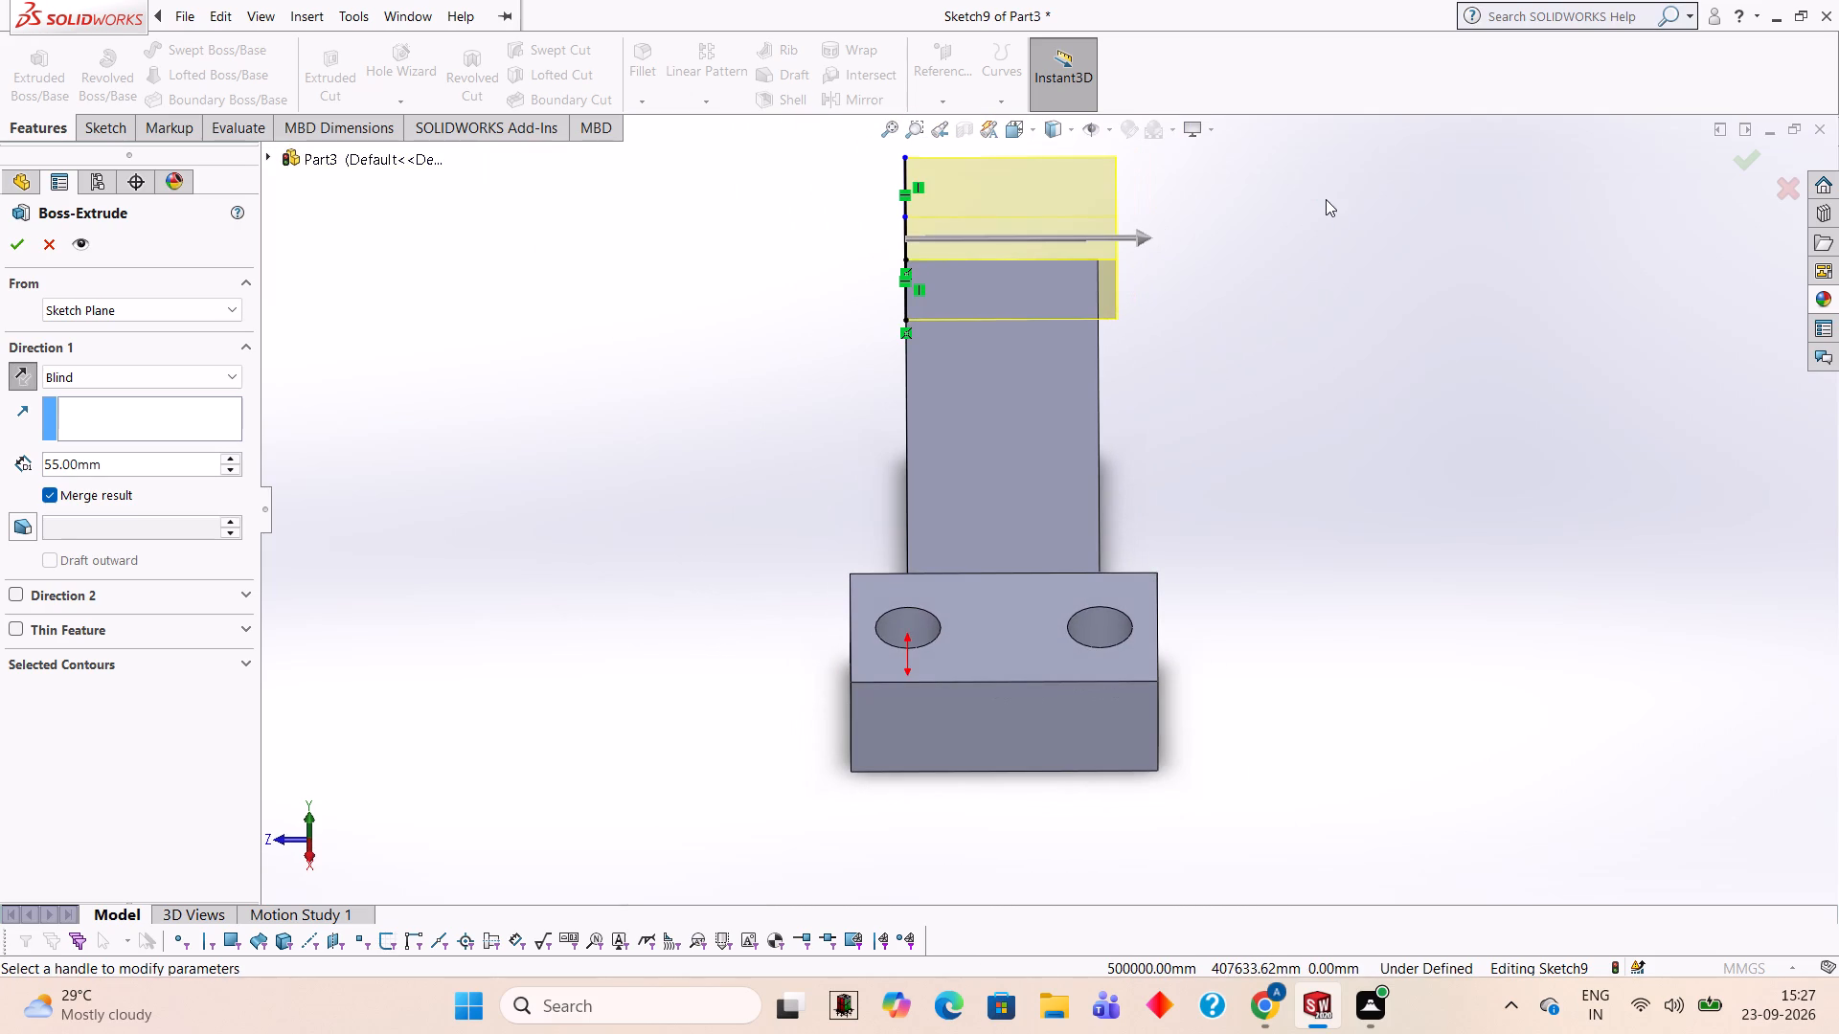
Set the boss's blind depth to 50 mm and complete the extrusion.
left_click(139, 466)
key("BackSpace")
key("BackSpace")
key("BackSpace")
key("BackSpace")
key("BackSpace")
key("BackSpace")
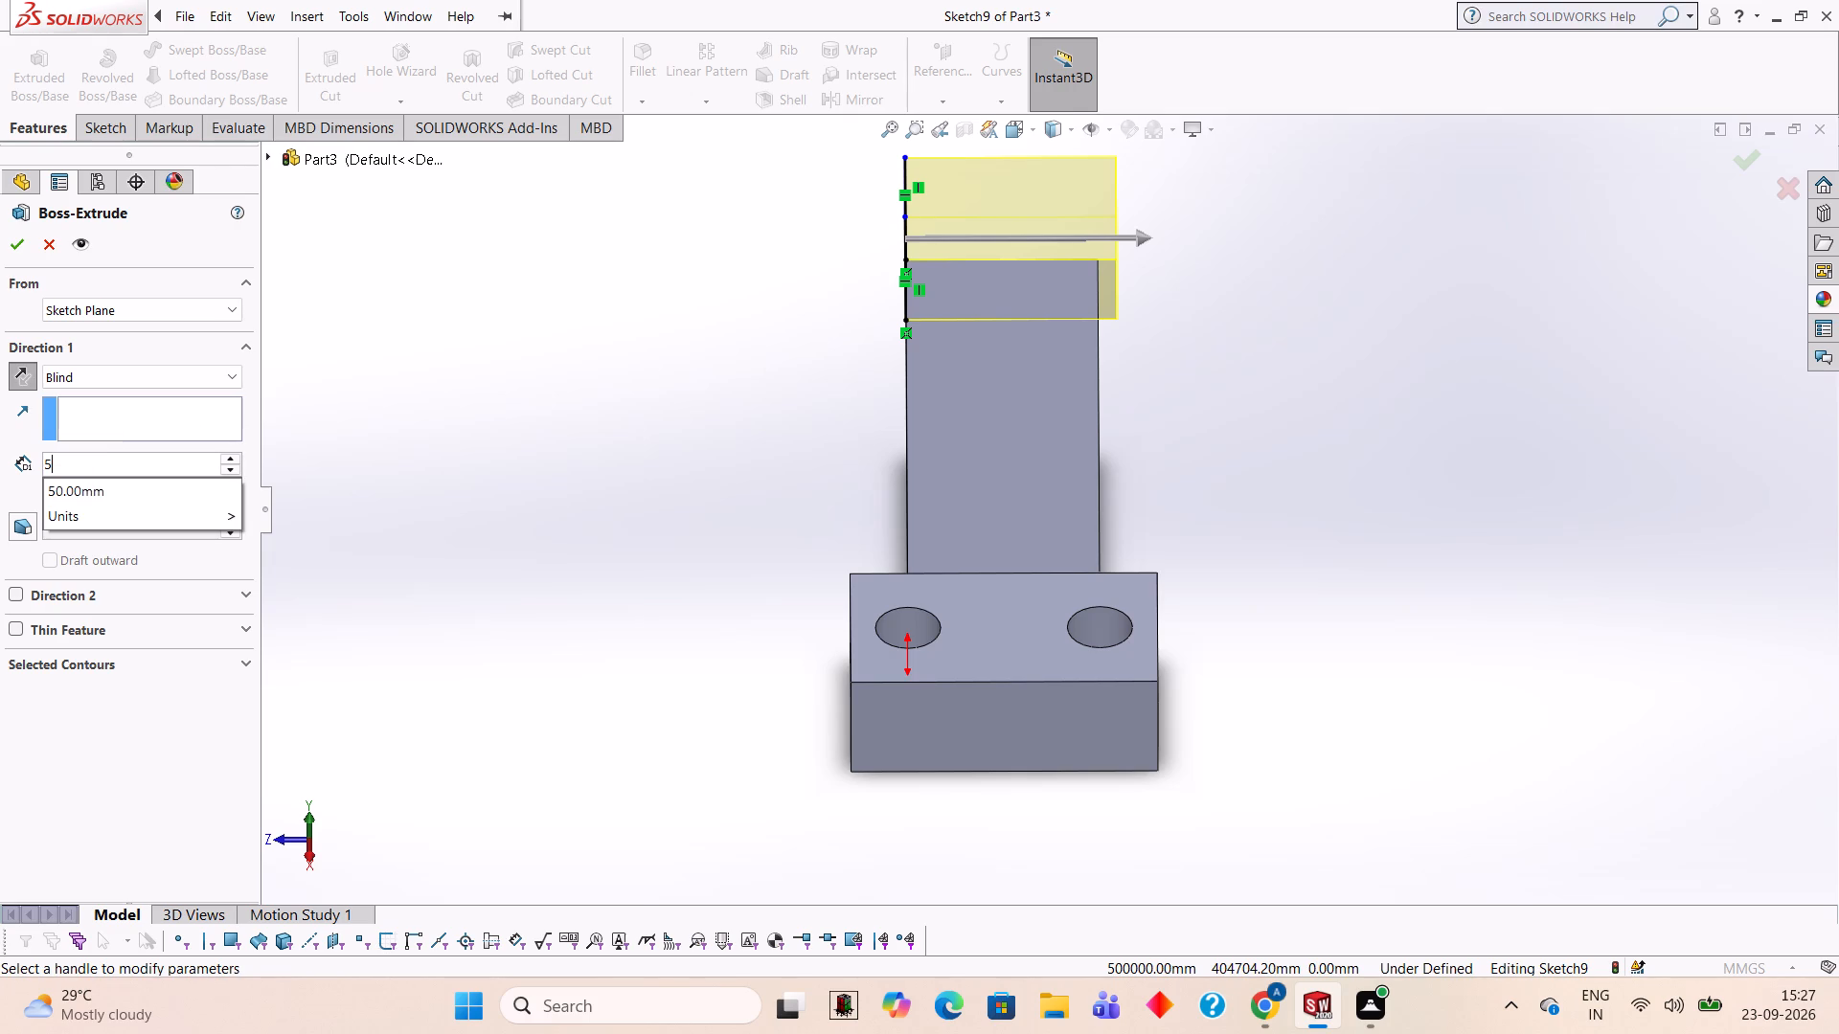
key("0")
key("Return")
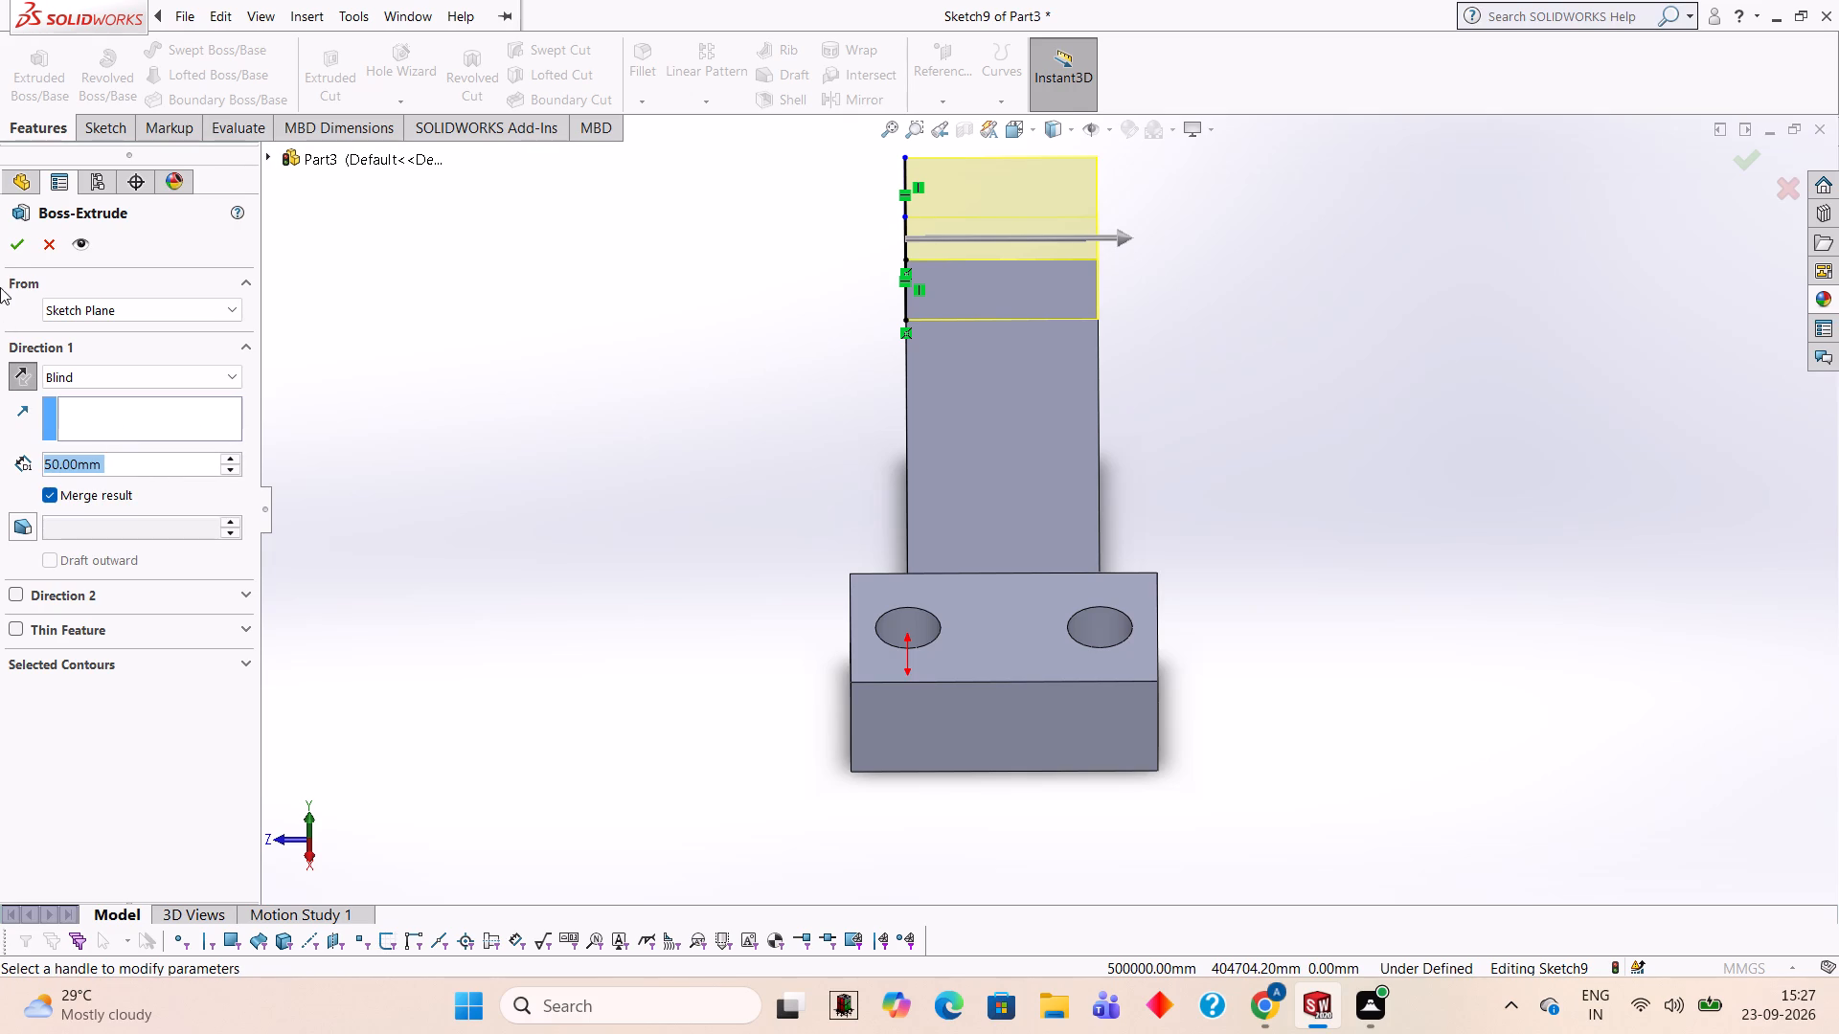
left_click(12, 250)
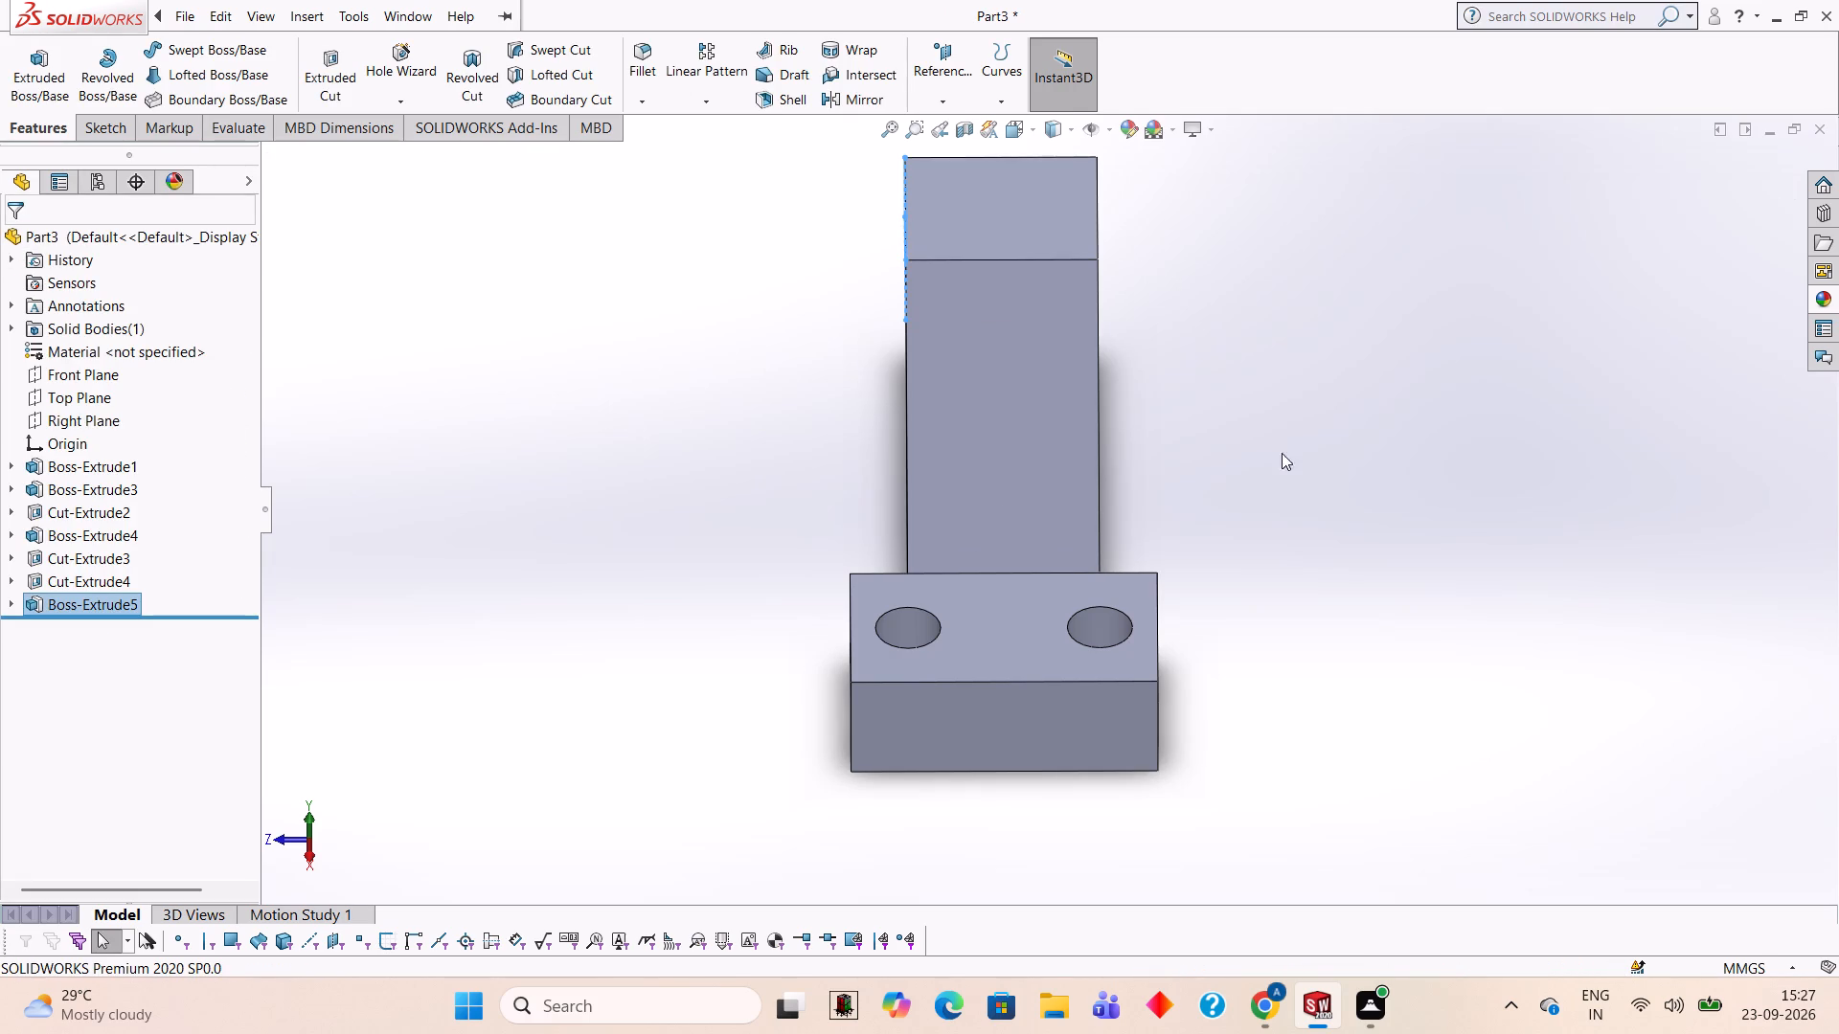
Examine the part and its new horizontal arm extension from several angles.
left_click(1426, 423)
middle_click_drag(1427, 422, 1552, 348)
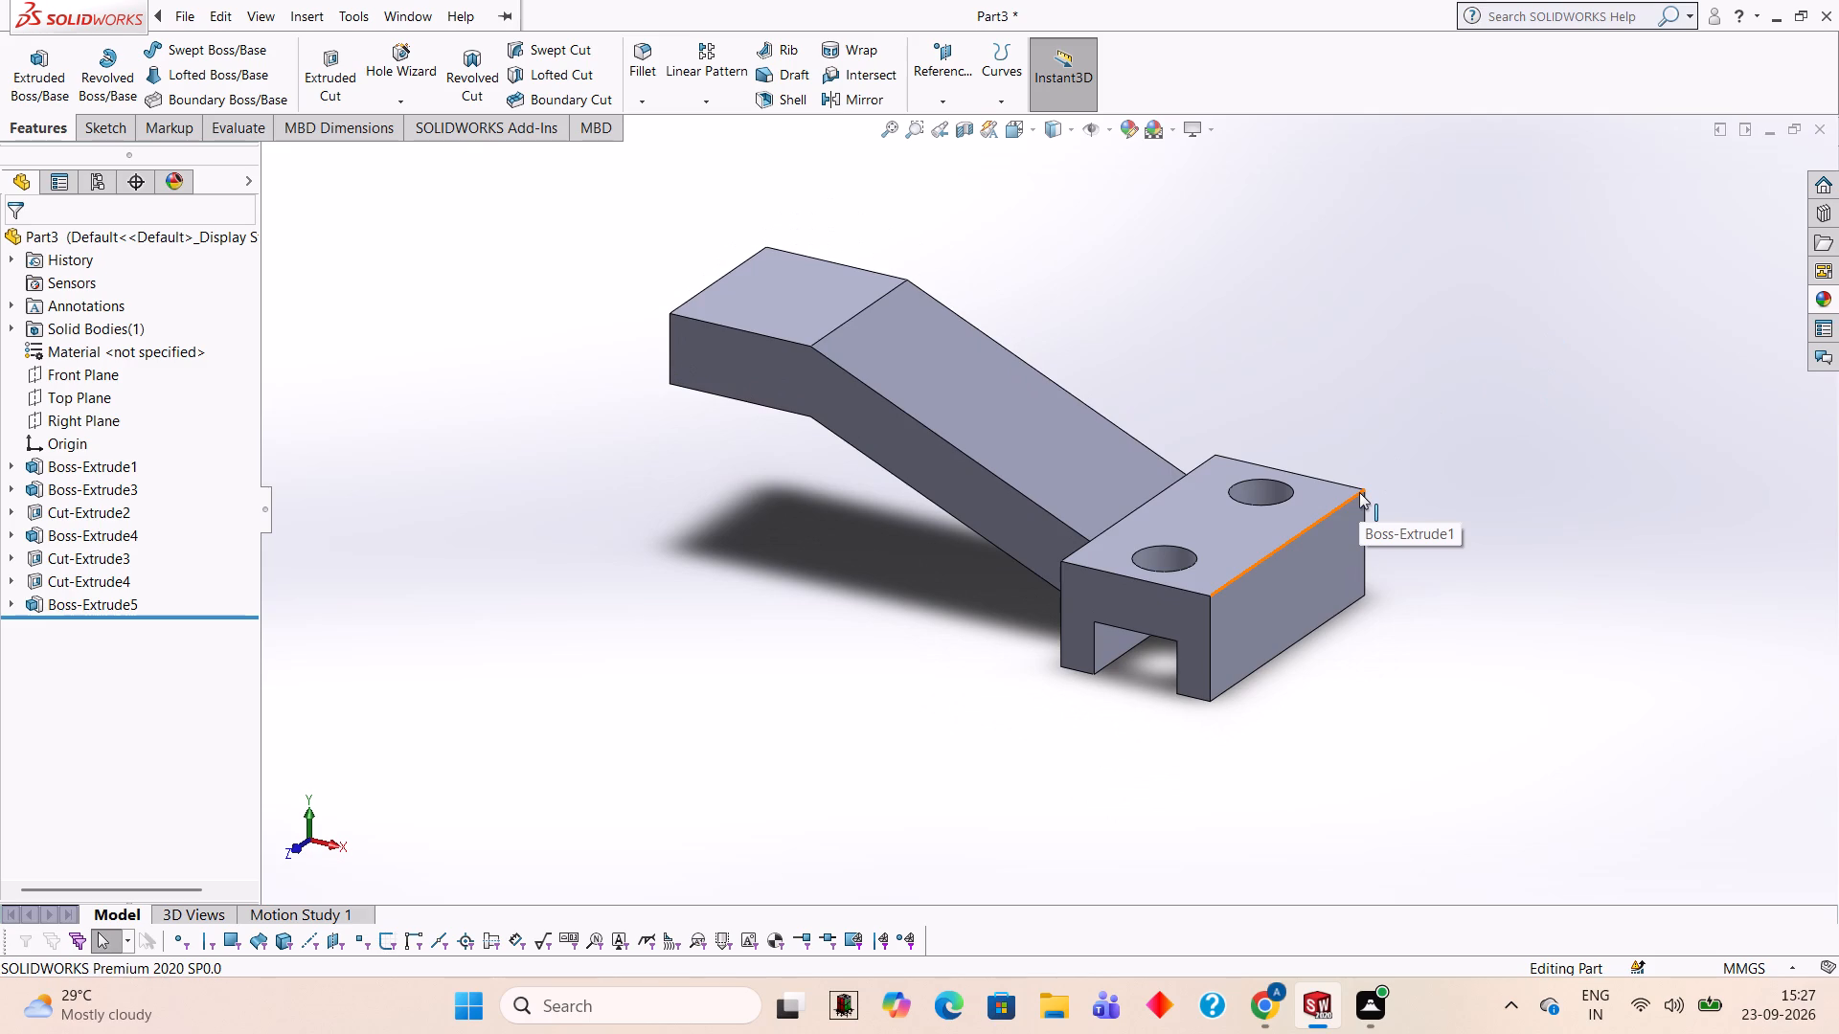
middle_click_drag(1370, 375, 1433, 408)
scroll(1406, 419, "up", 1)
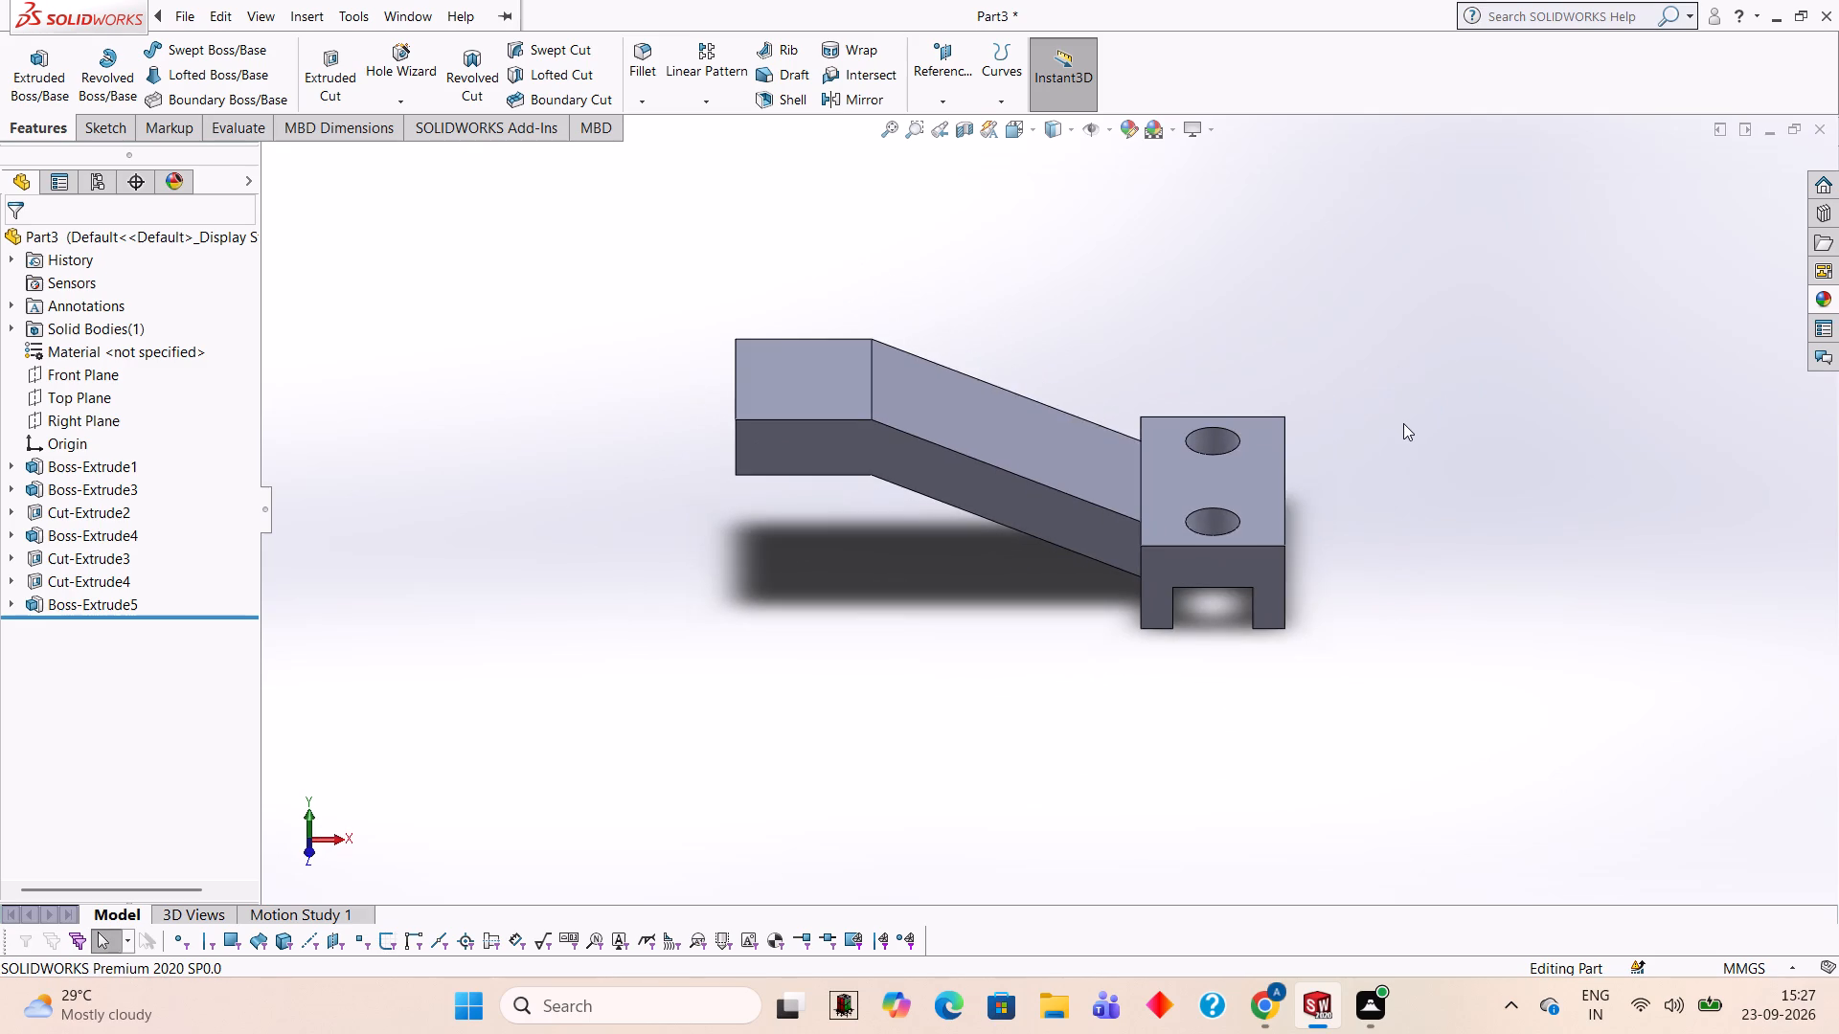
middle_click_drag(1396, 448, 1378, 393)
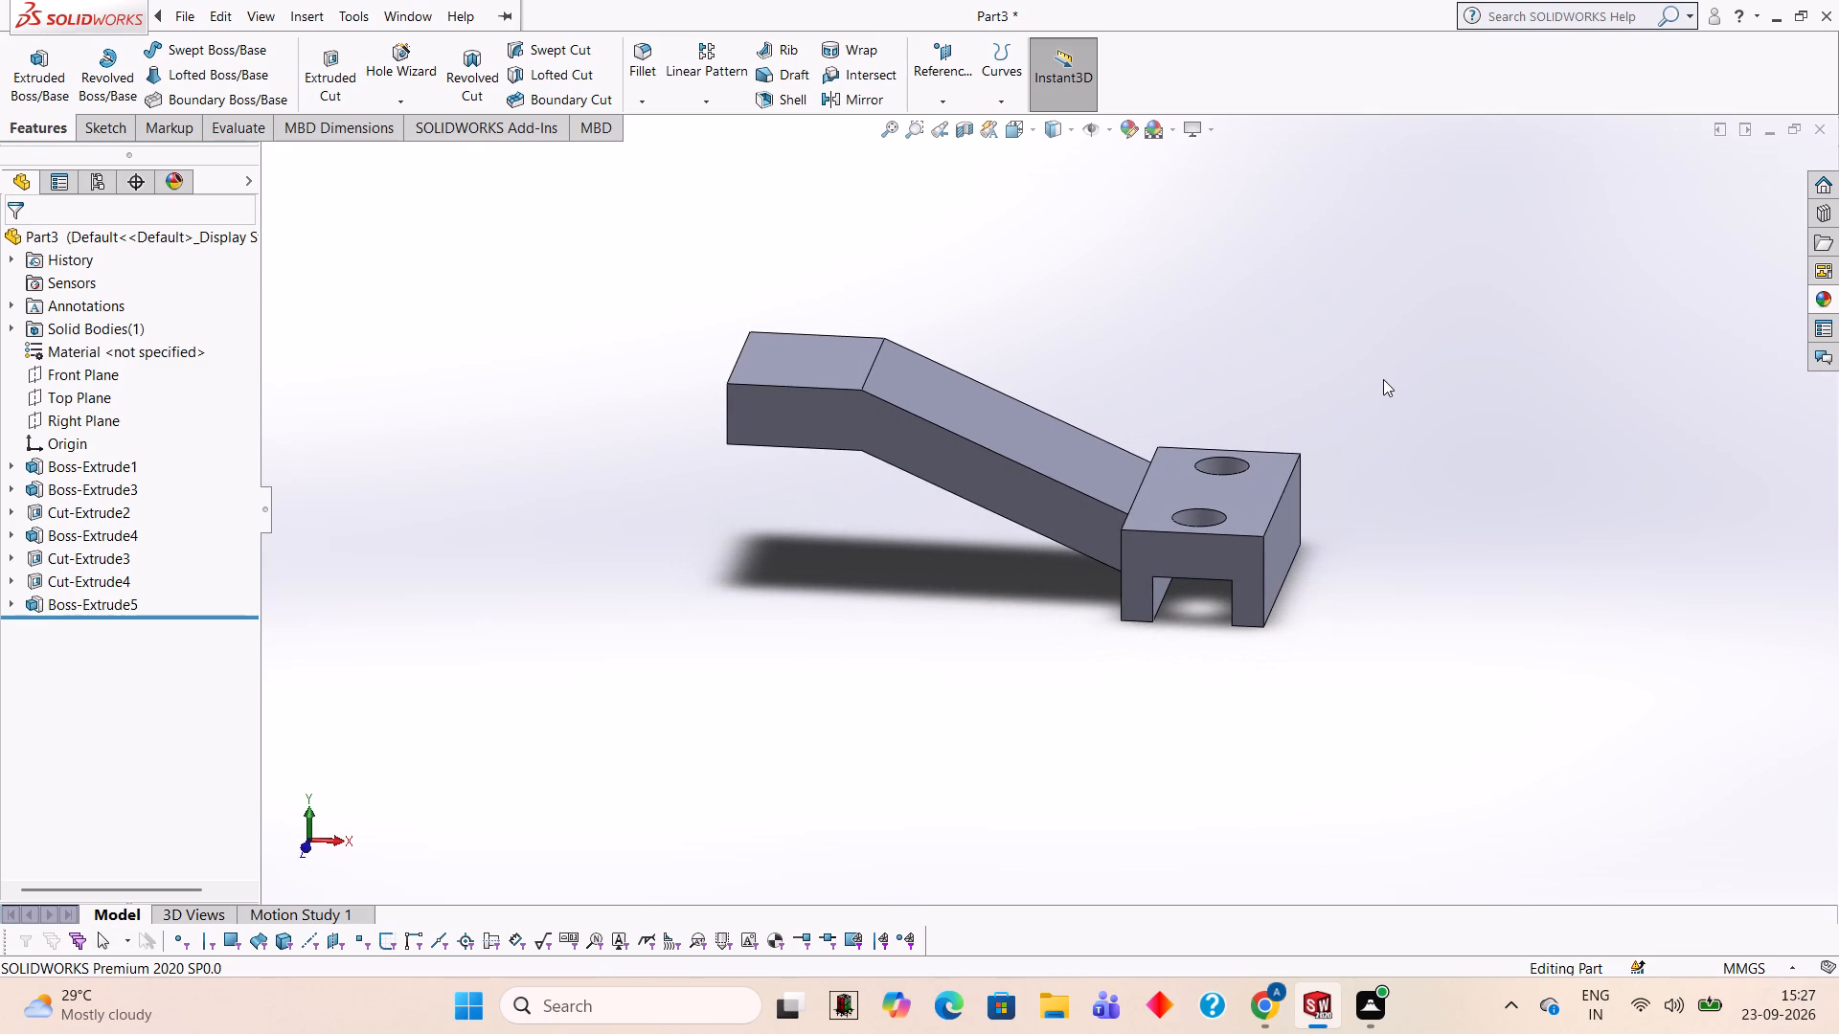
middle_click_drag(1383, 379, 1279, 472)
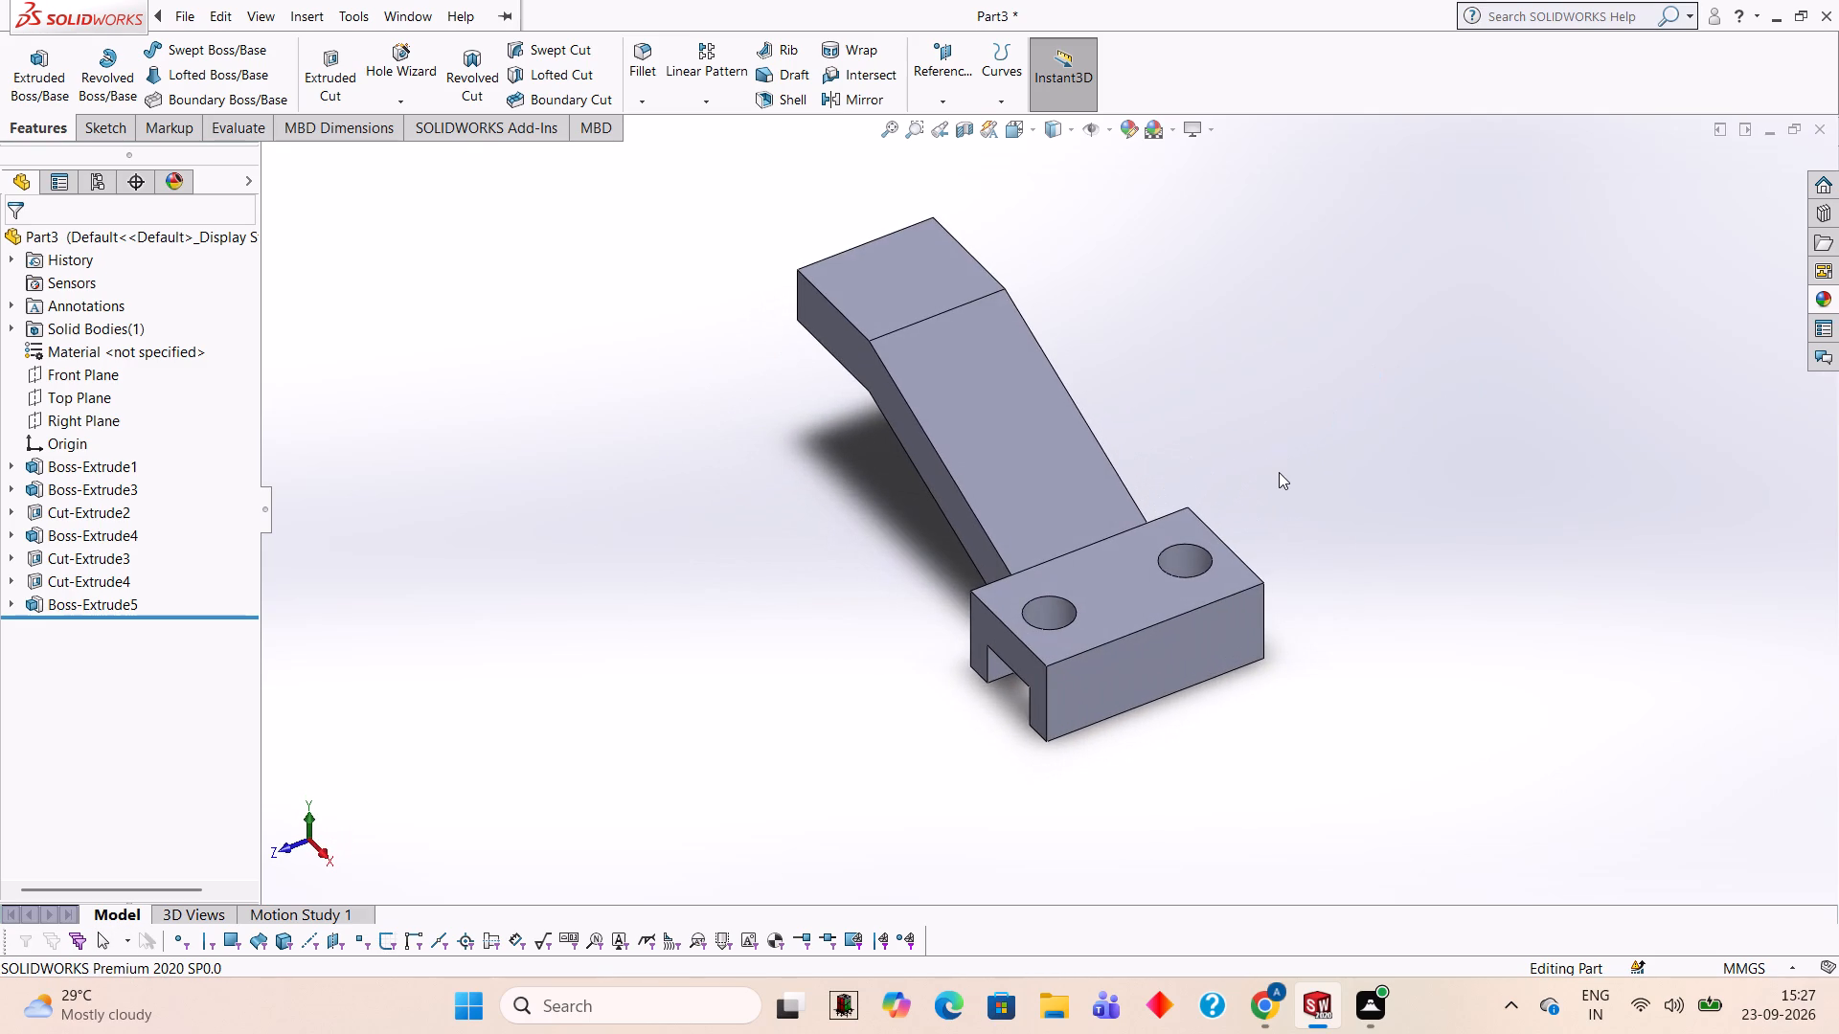
middle_click_drag(1286, 392, 1342, 457)
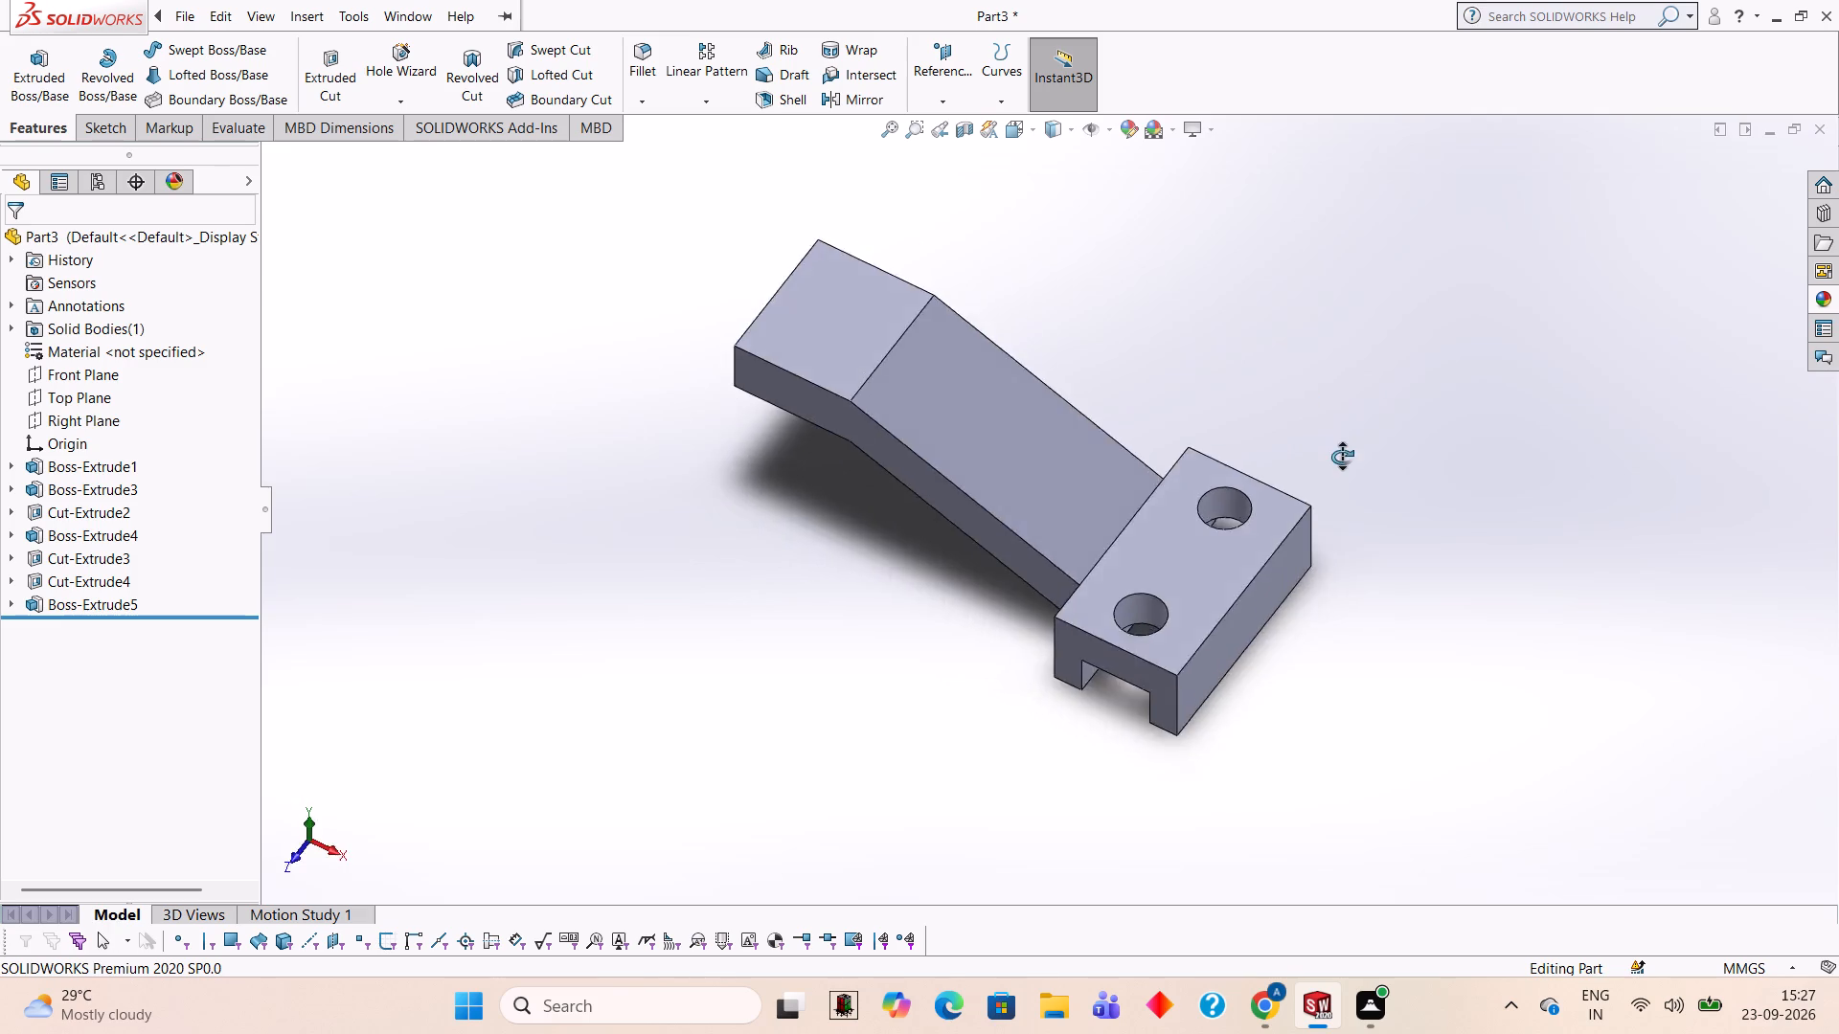
middle_click_drag(1342, 457, 1396, 363)
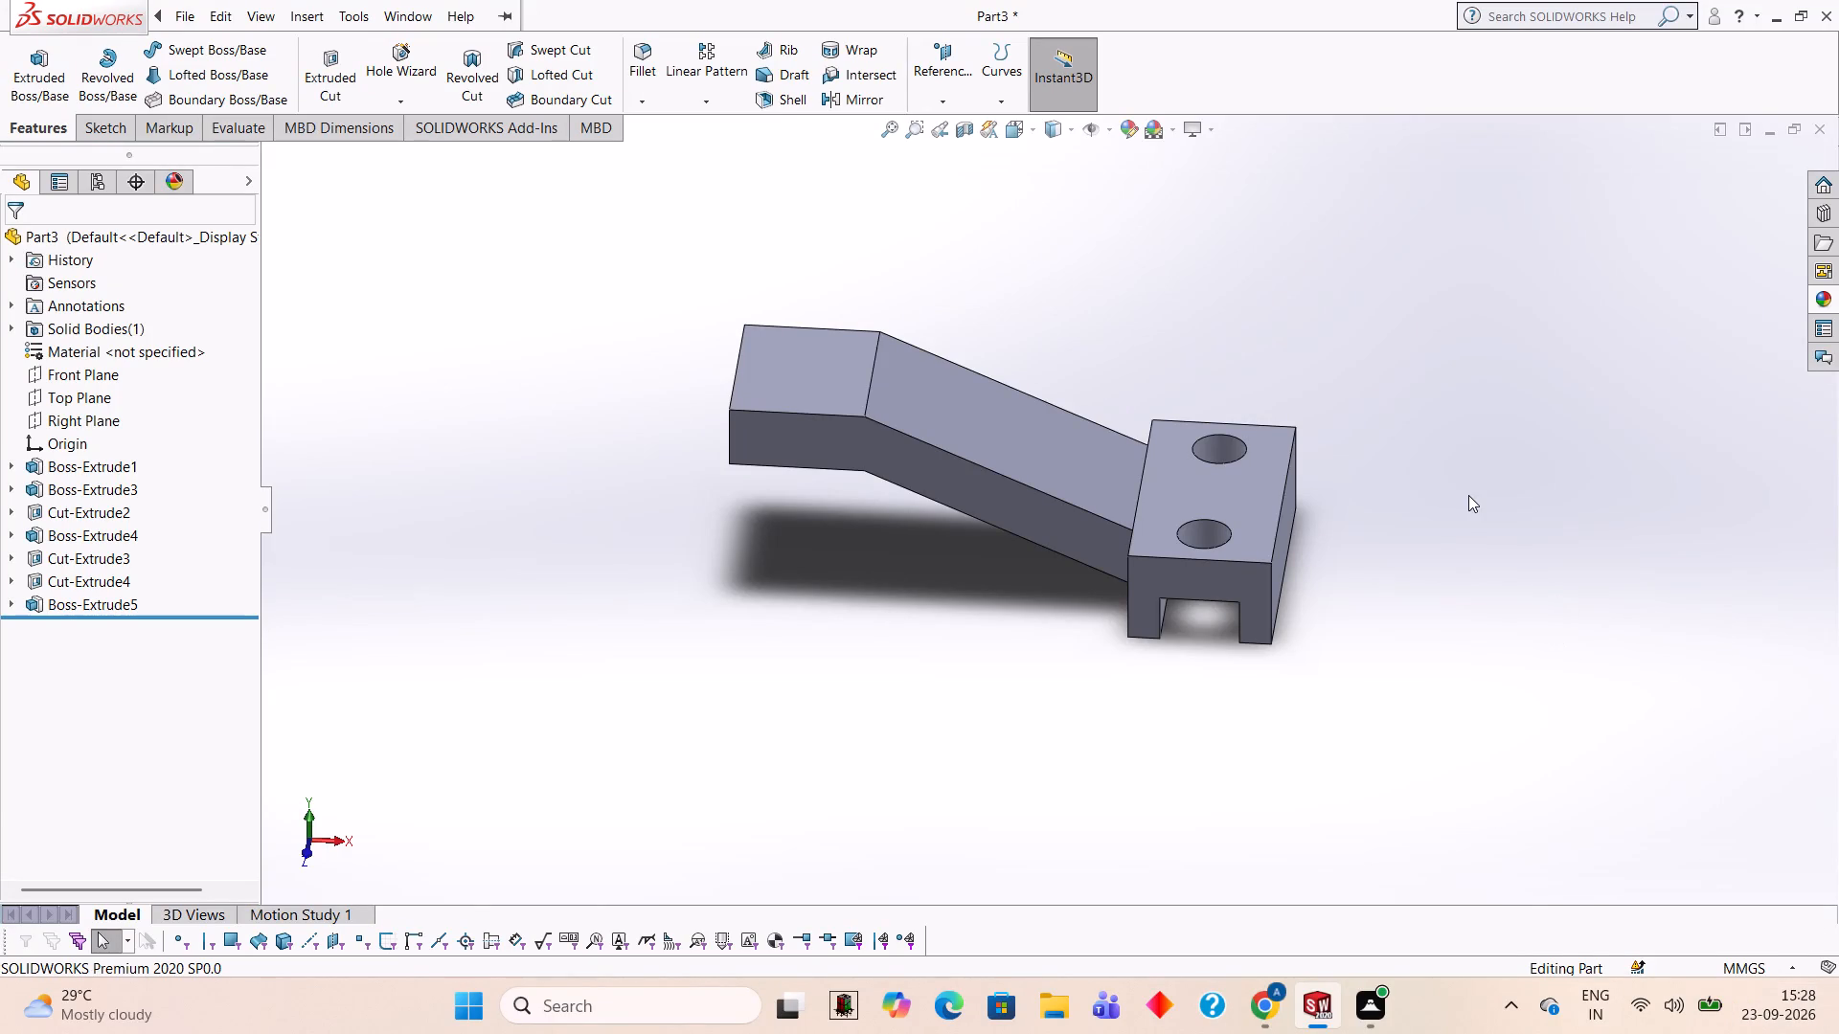
On the top face of the arm's horizontal extension, sketch a 50 mm diameter circle centred on the midpoint of its free-end edge.
middle_click_drag(1464, 345, 1485, 657)
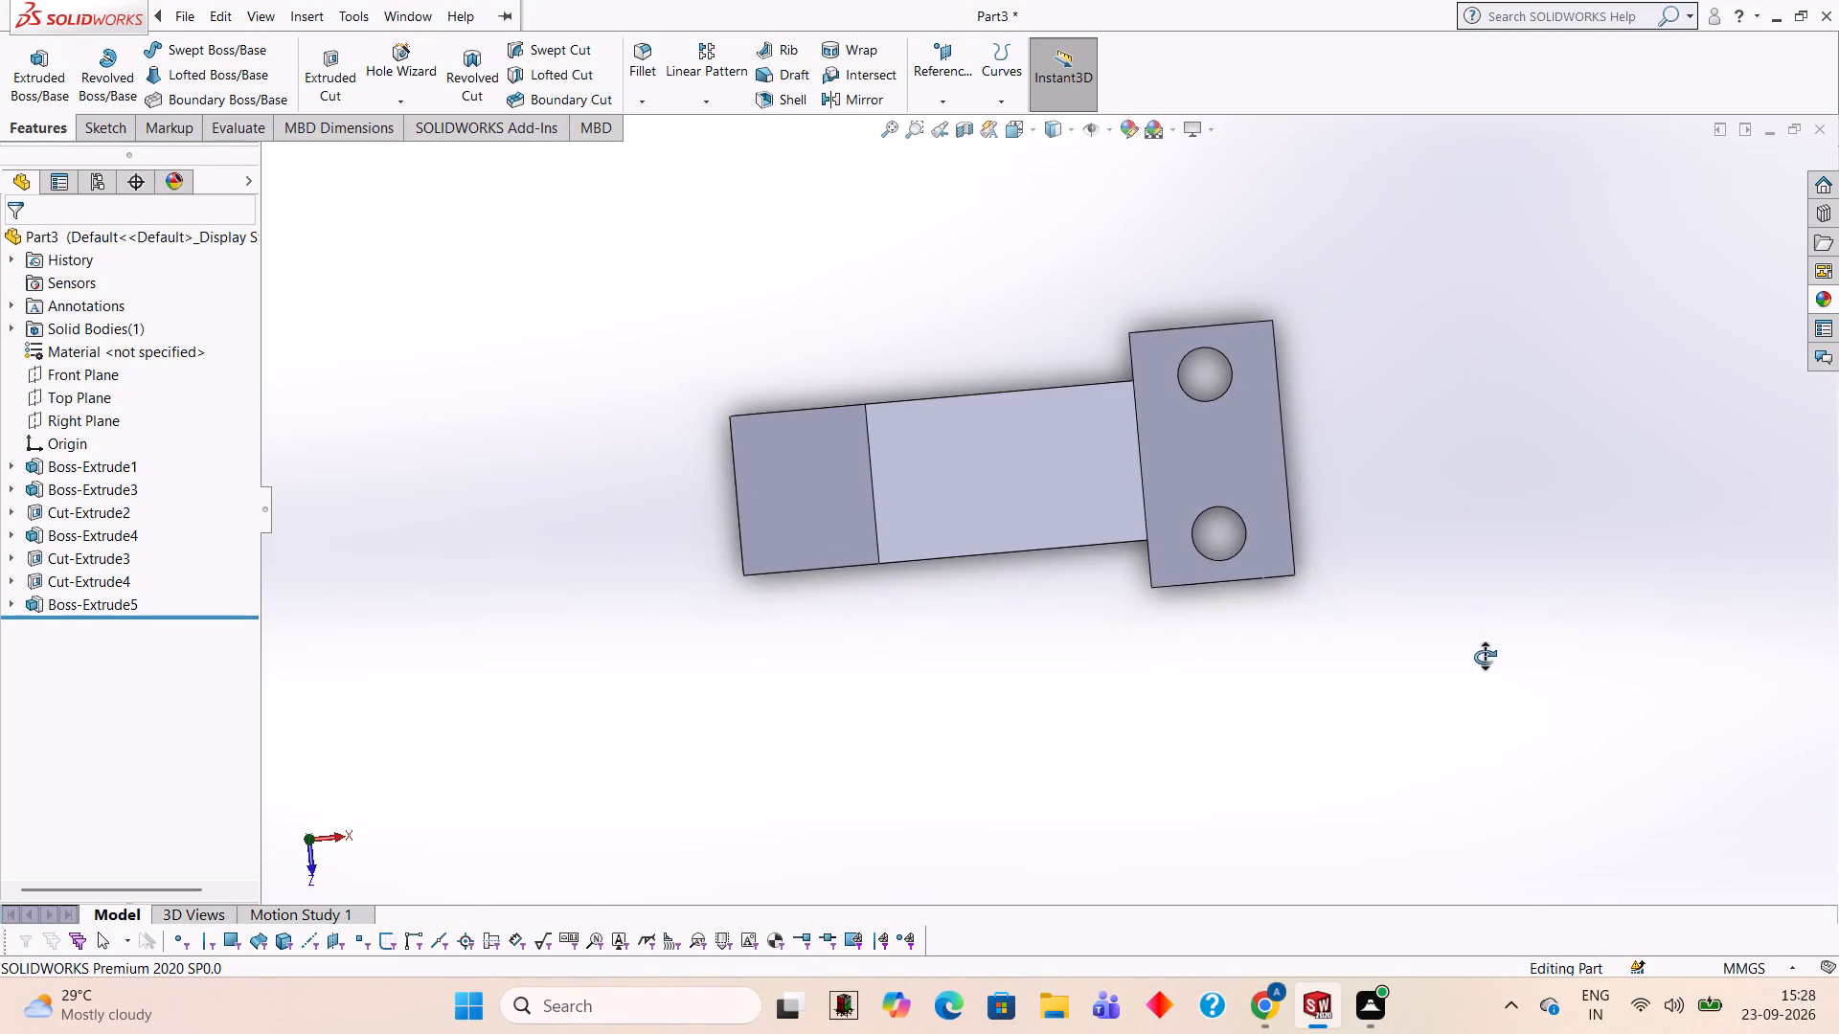
middle_click_drag(1485, 657, 1483, 658)
left_click(815, 494)
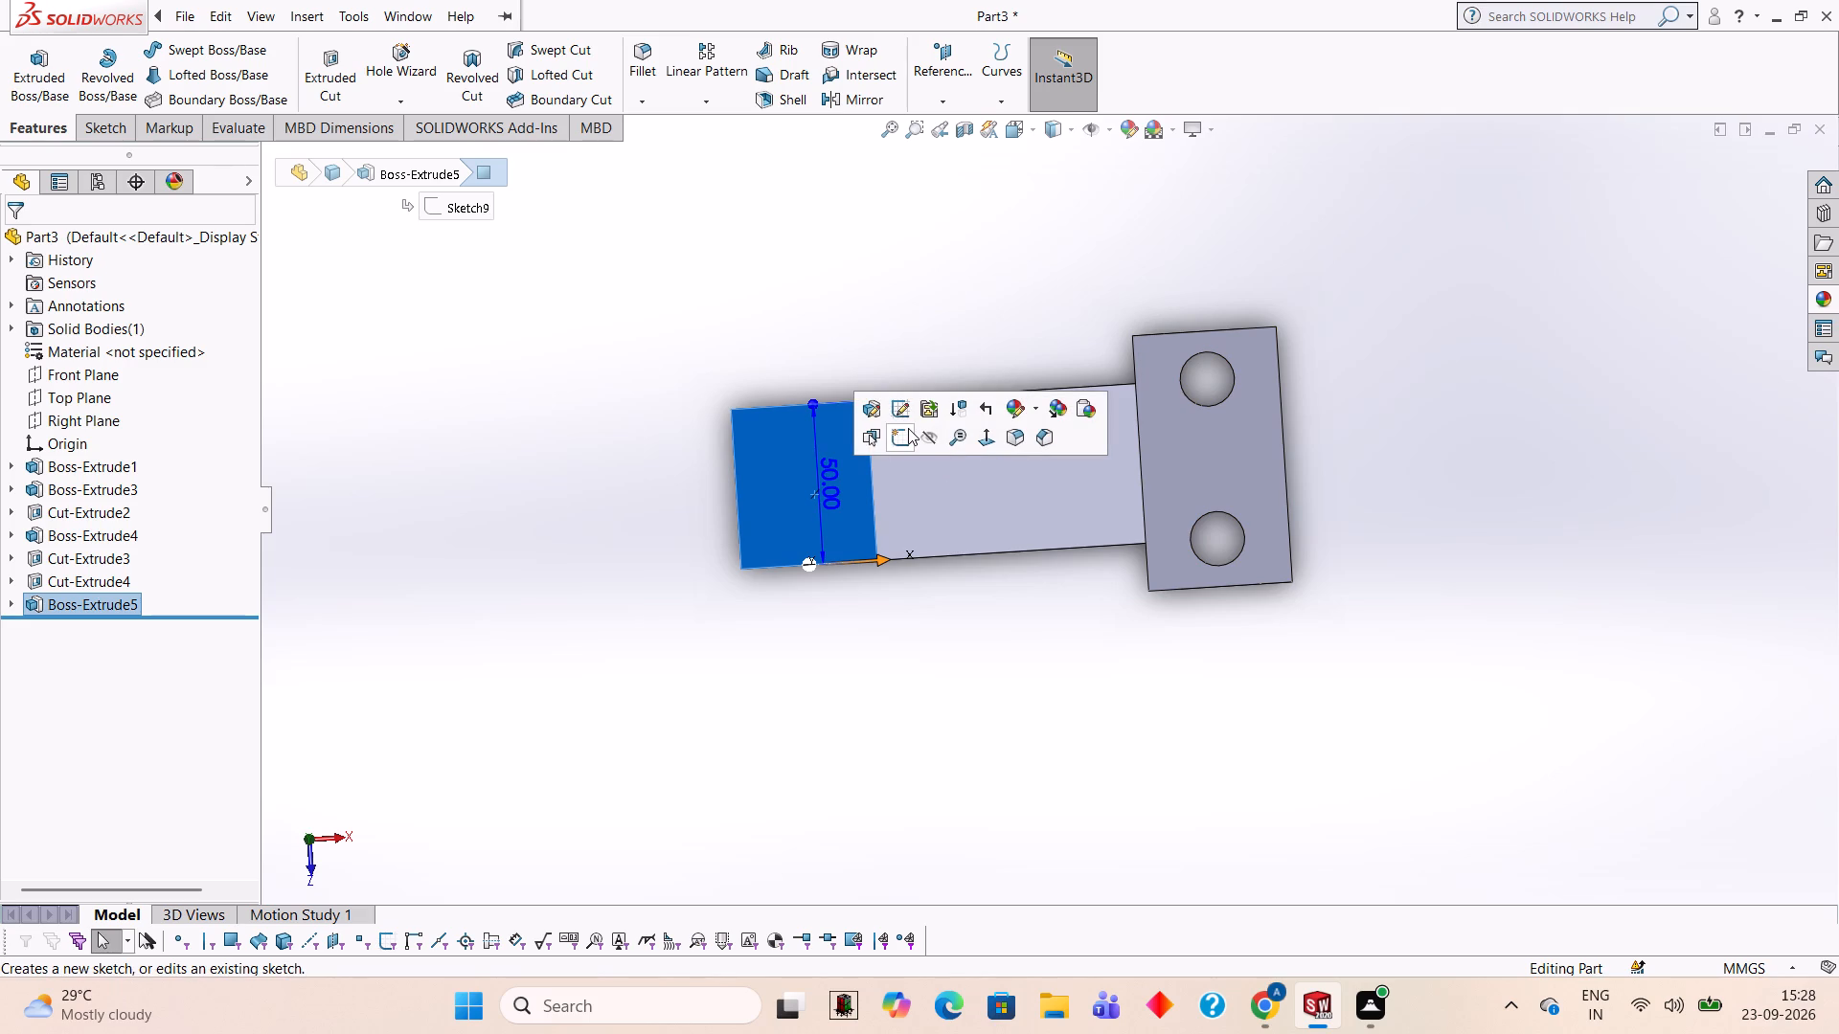
left_click(905, 428)
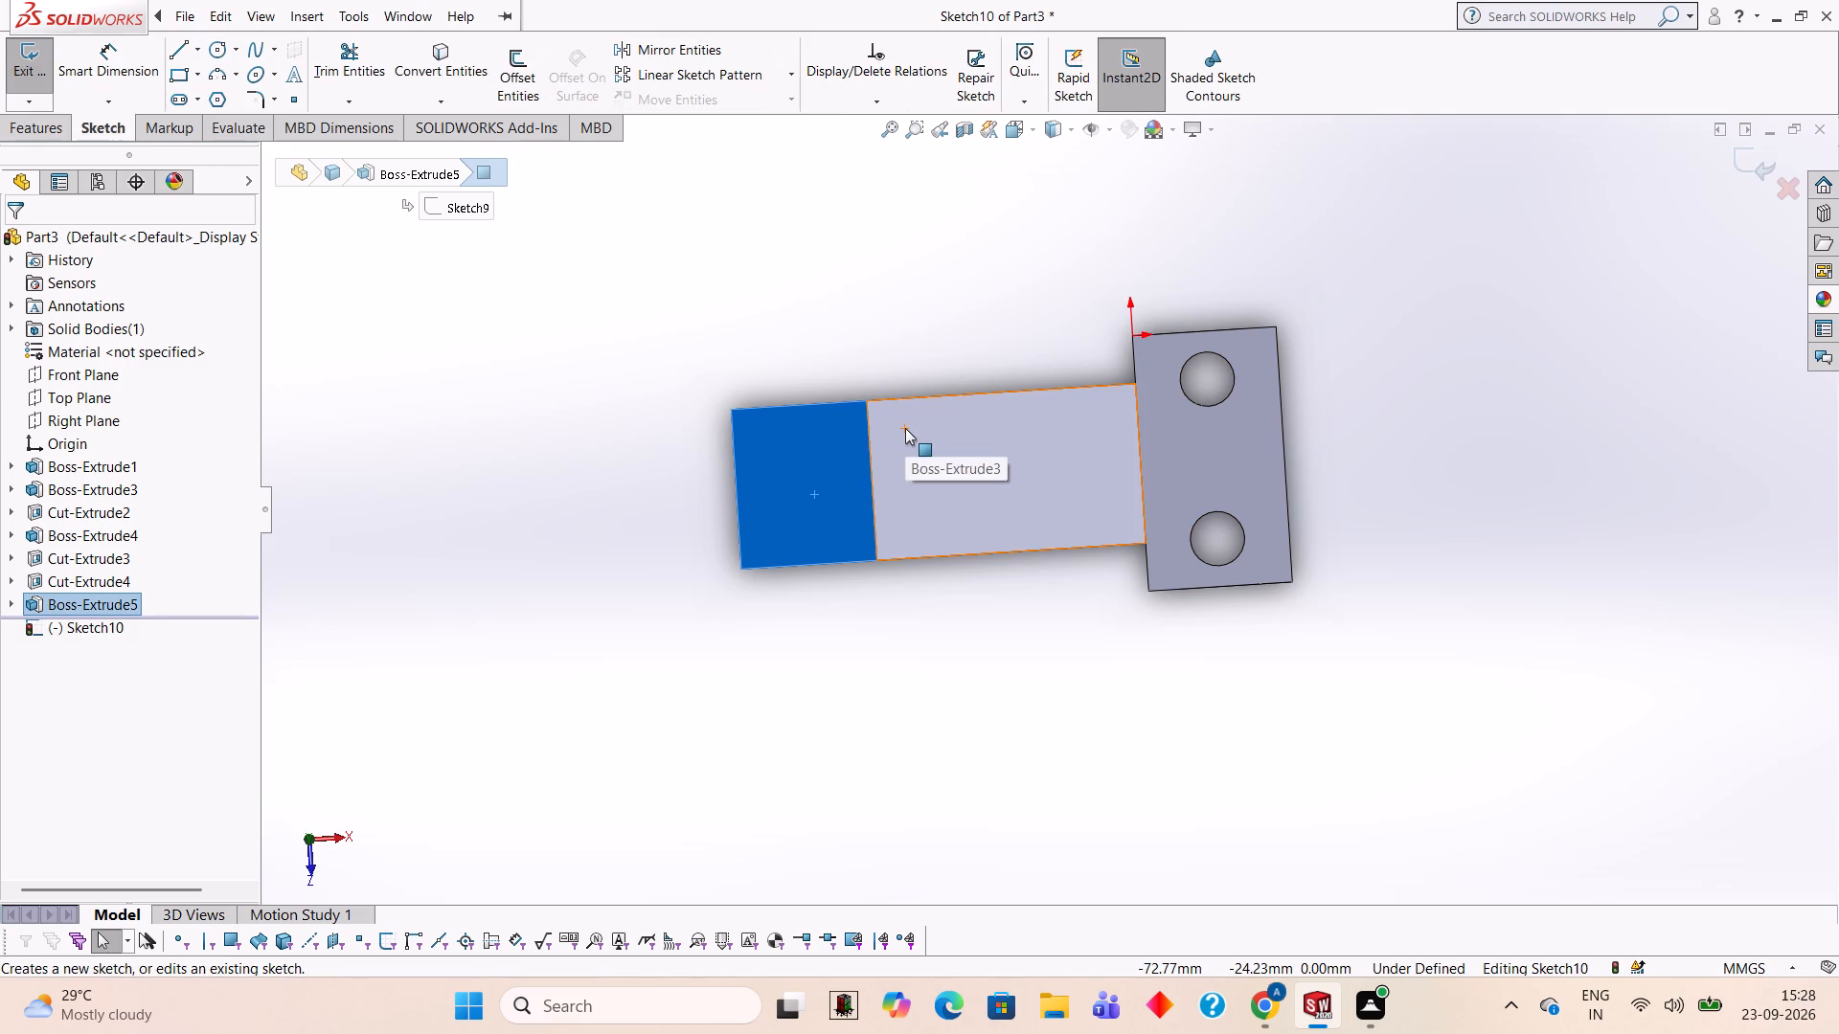
key("ctrl+8")
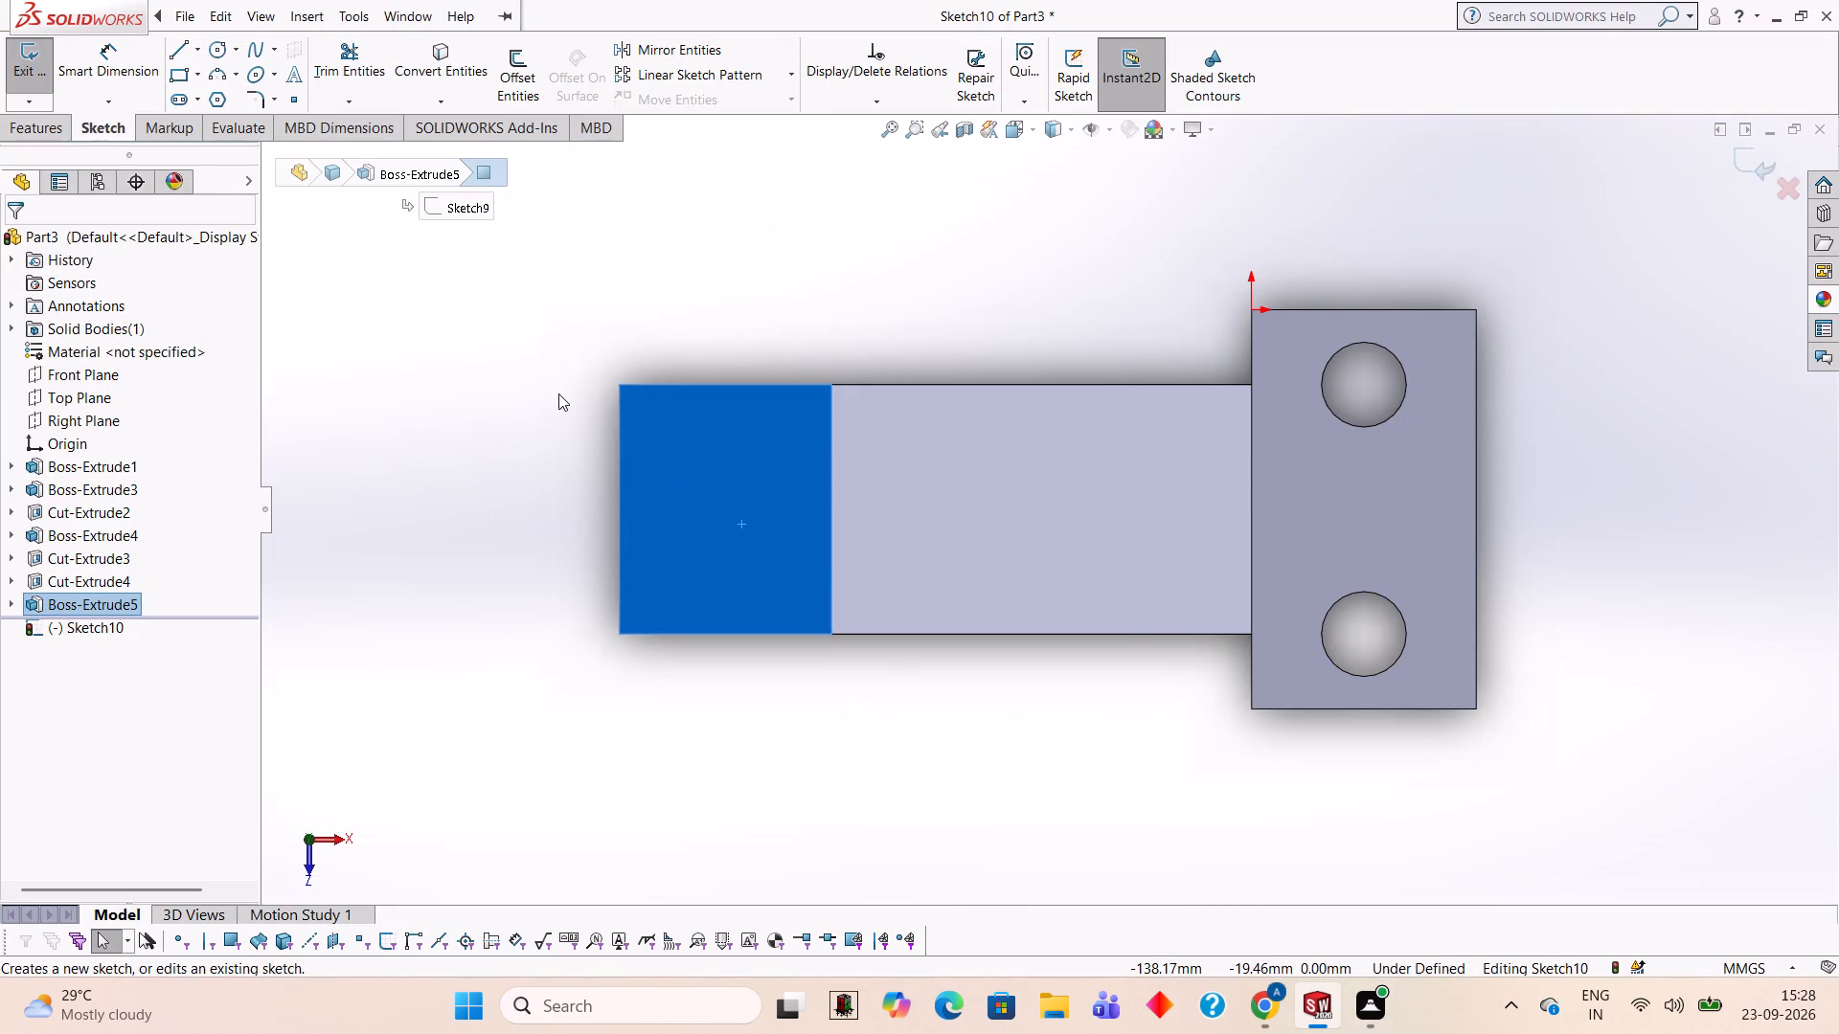
left_click(218, 48)
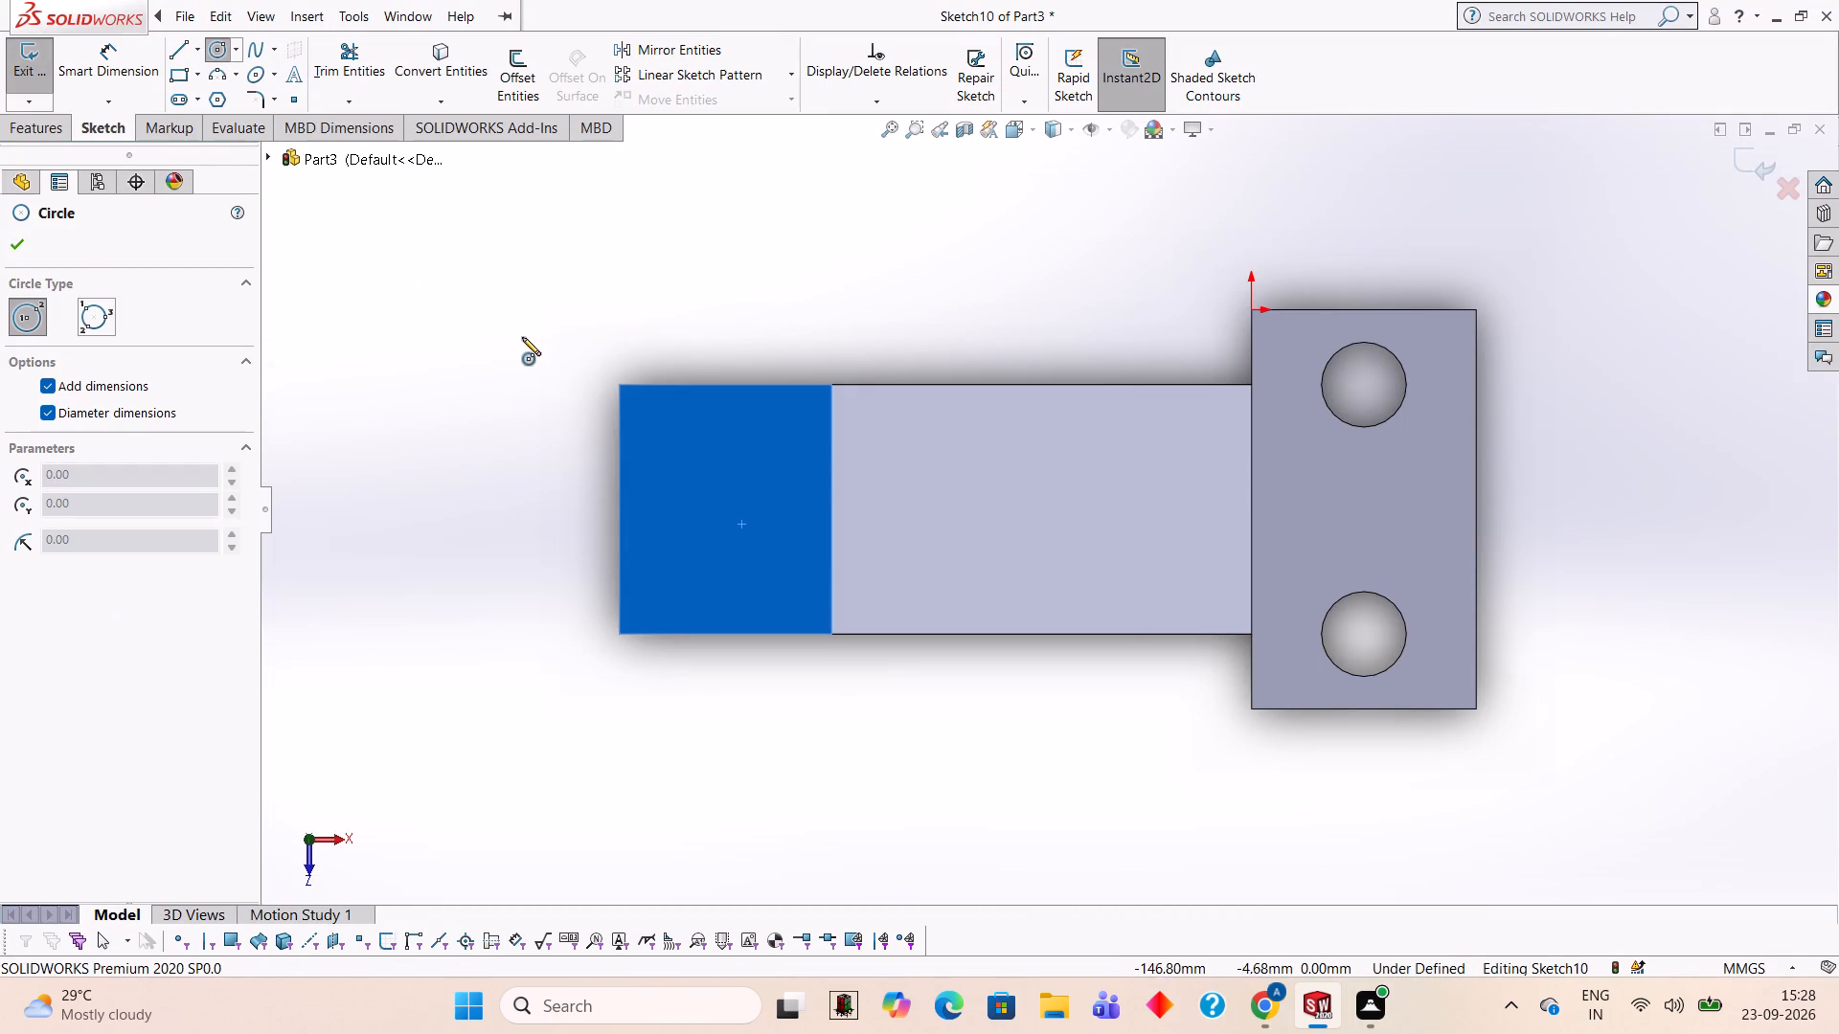
left_click(617, 506)
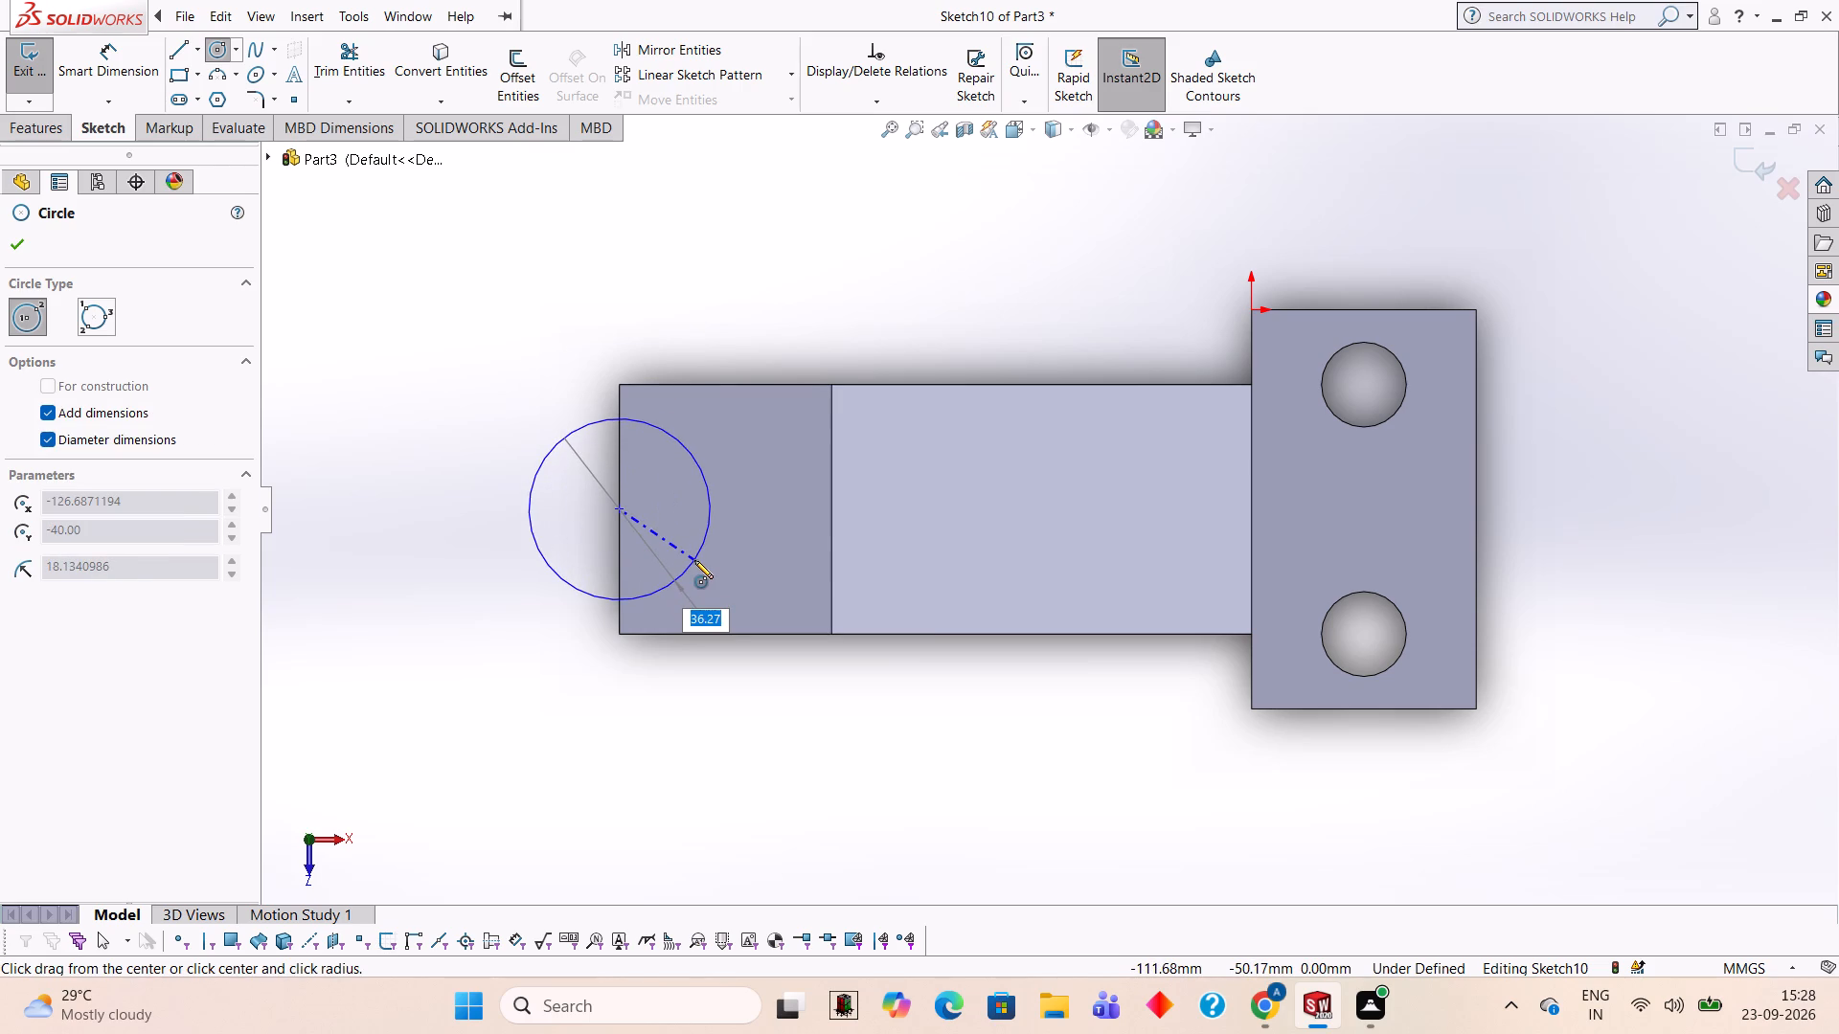
type("50")
key("Return")
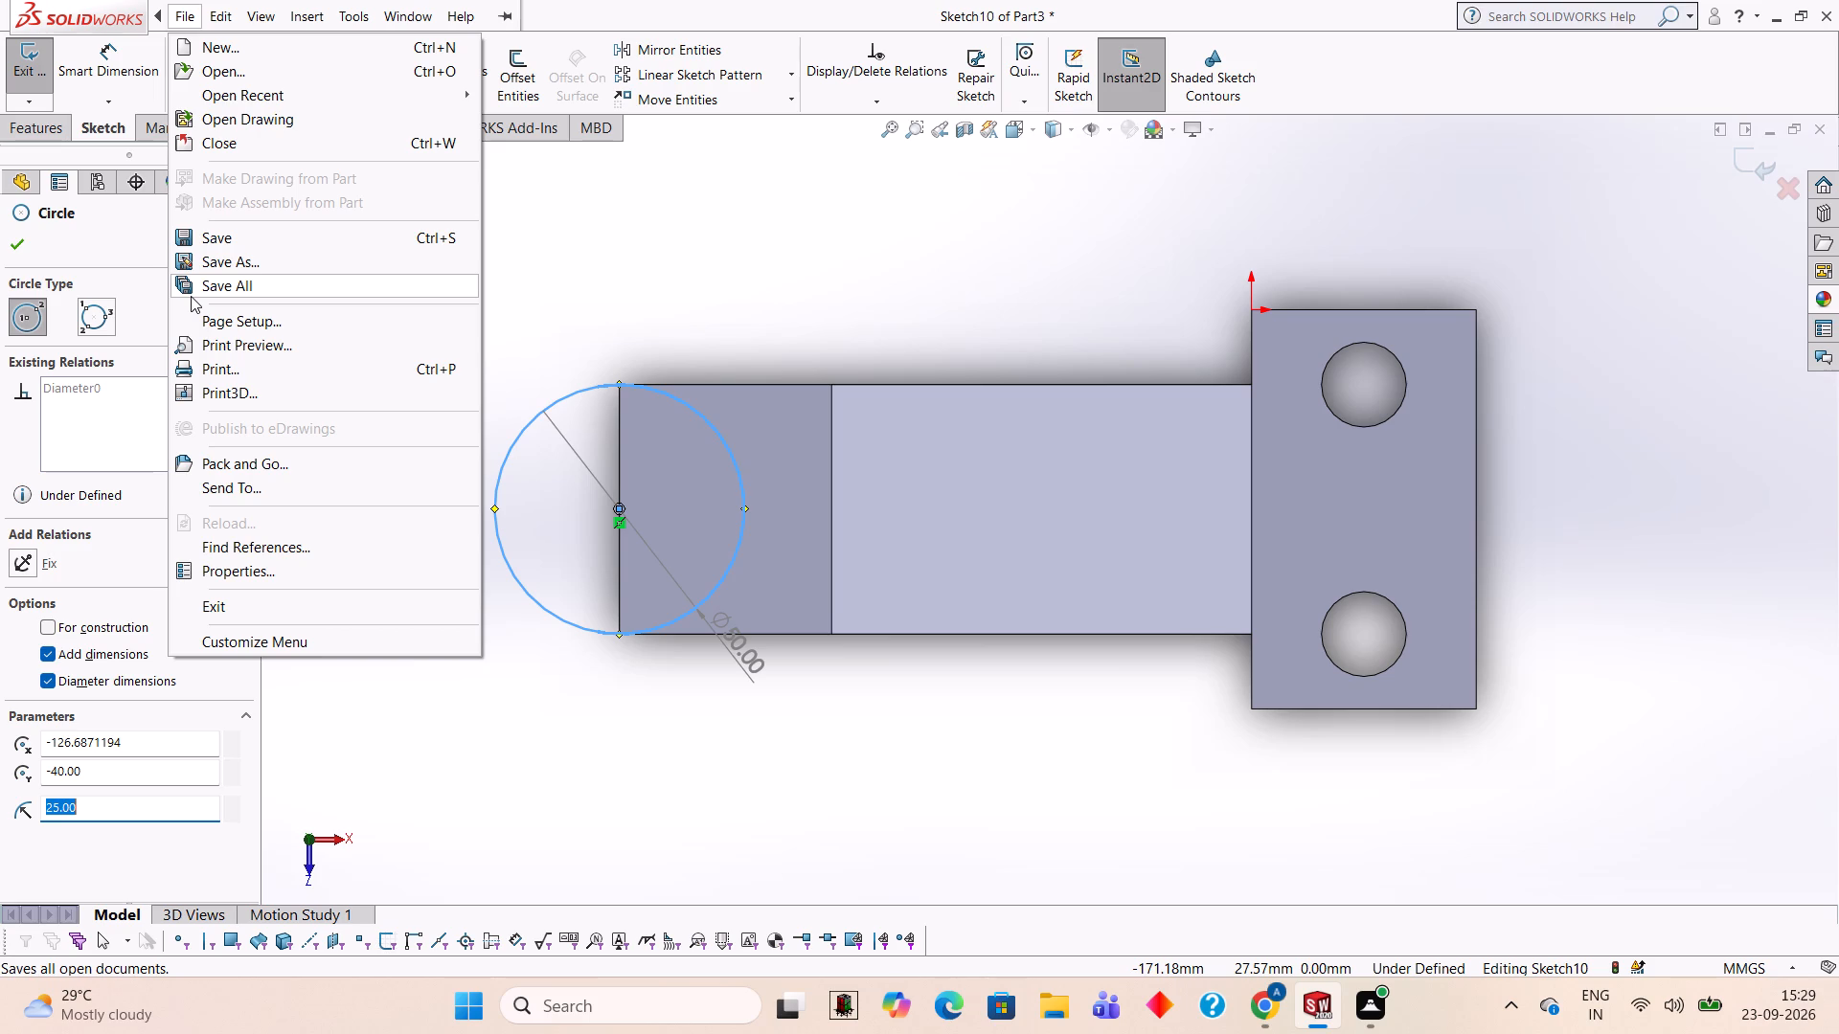
Extrude the circle upward as a boss with a blind depth of 8 mm, merged with the arm.
left_click(37, 137)
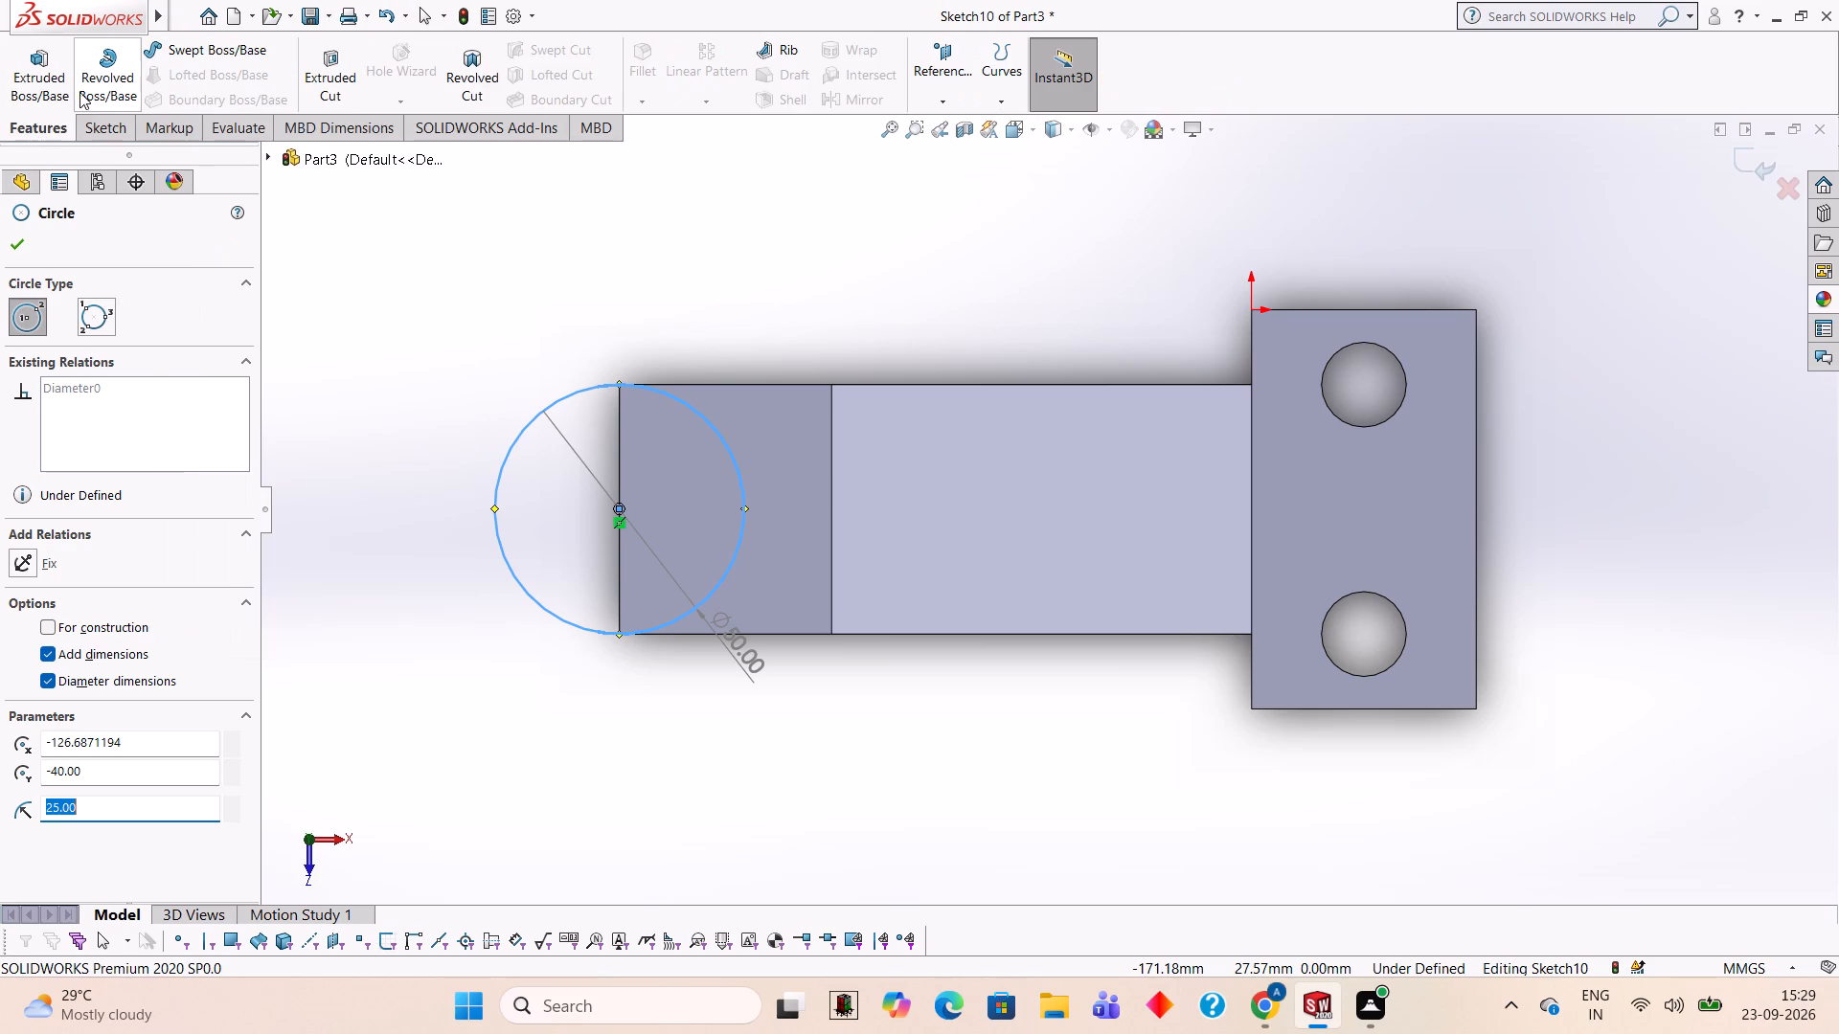
left_click(66, 83)
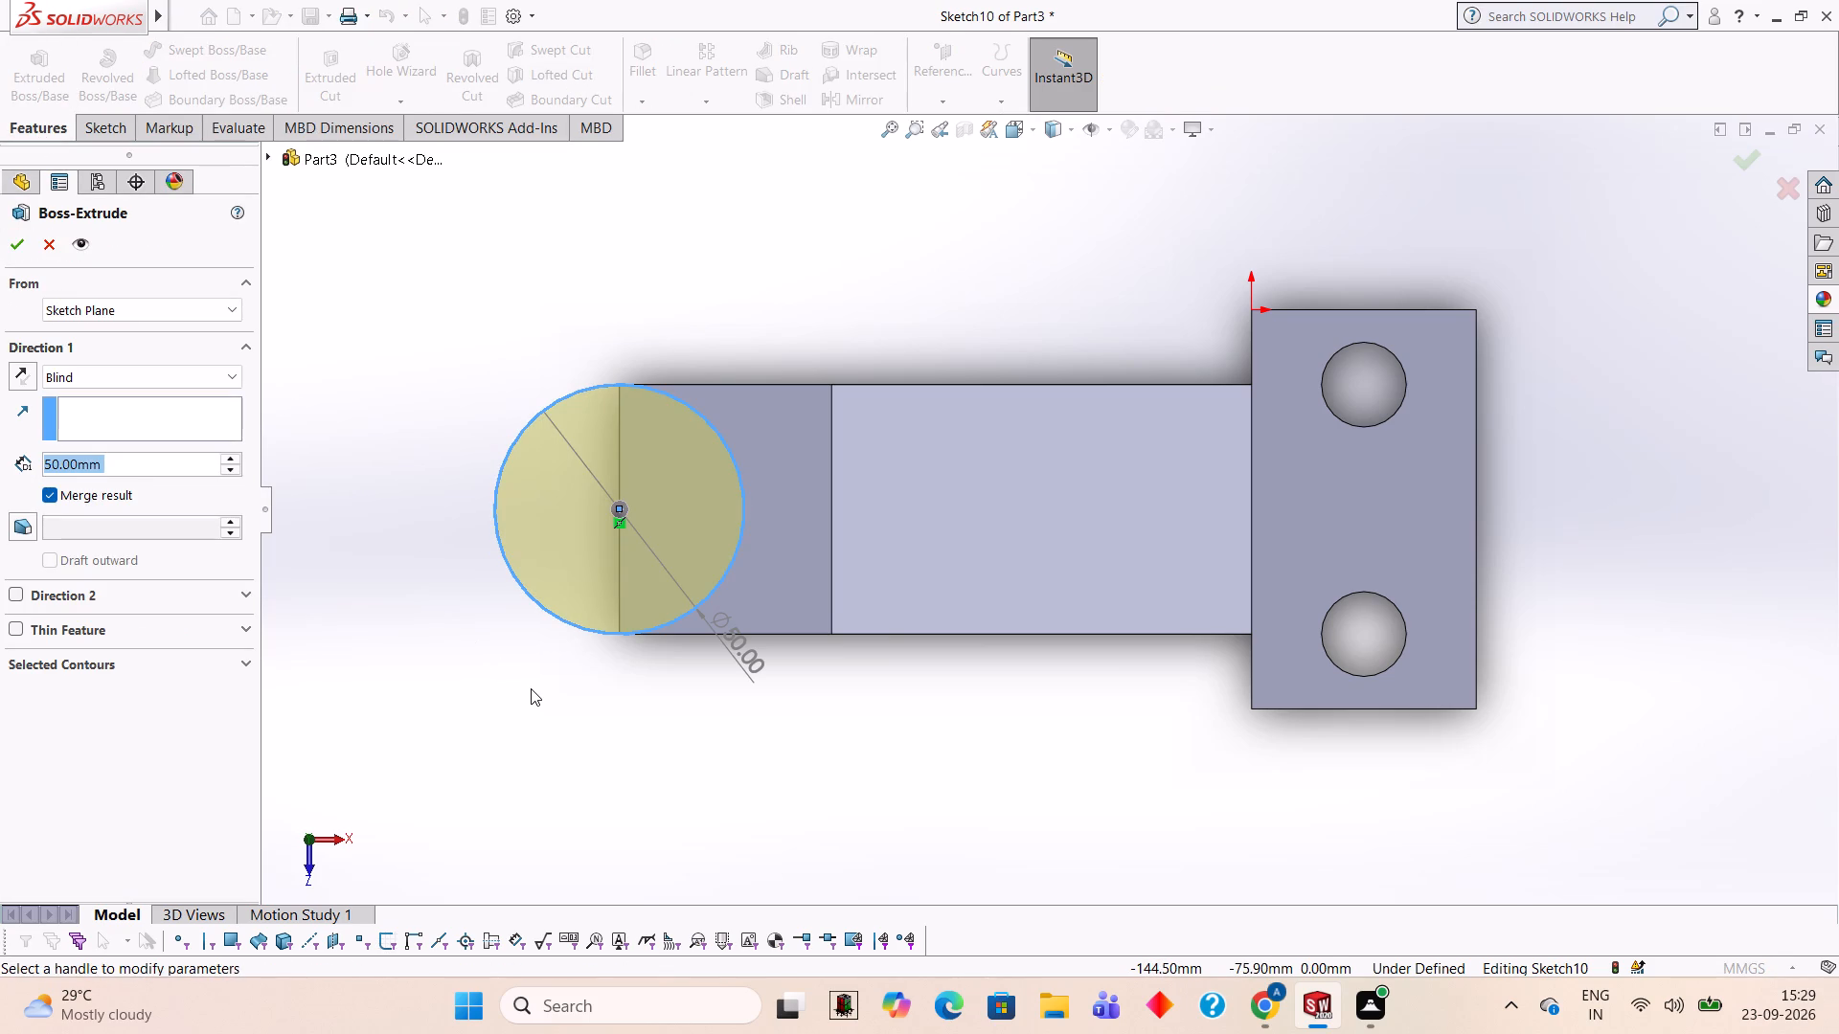
middle_click_drag(530, 688, 534, 434)
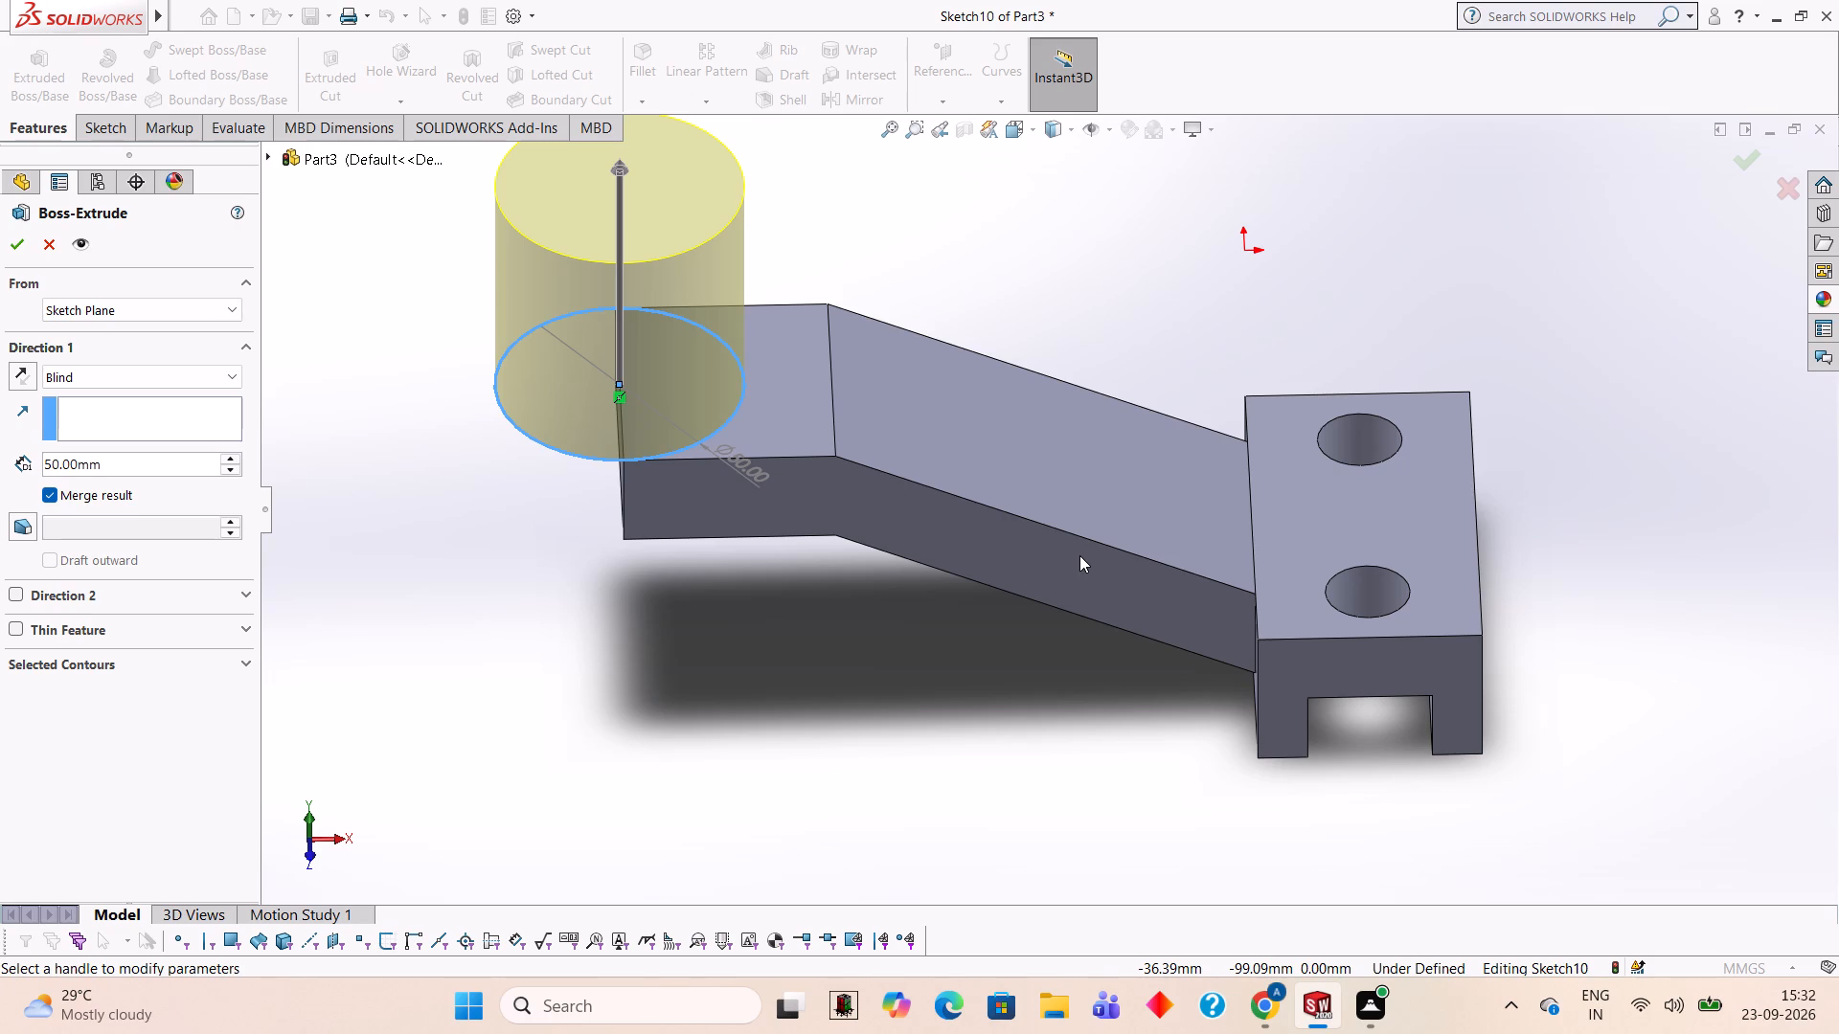
left_click(186, 458)
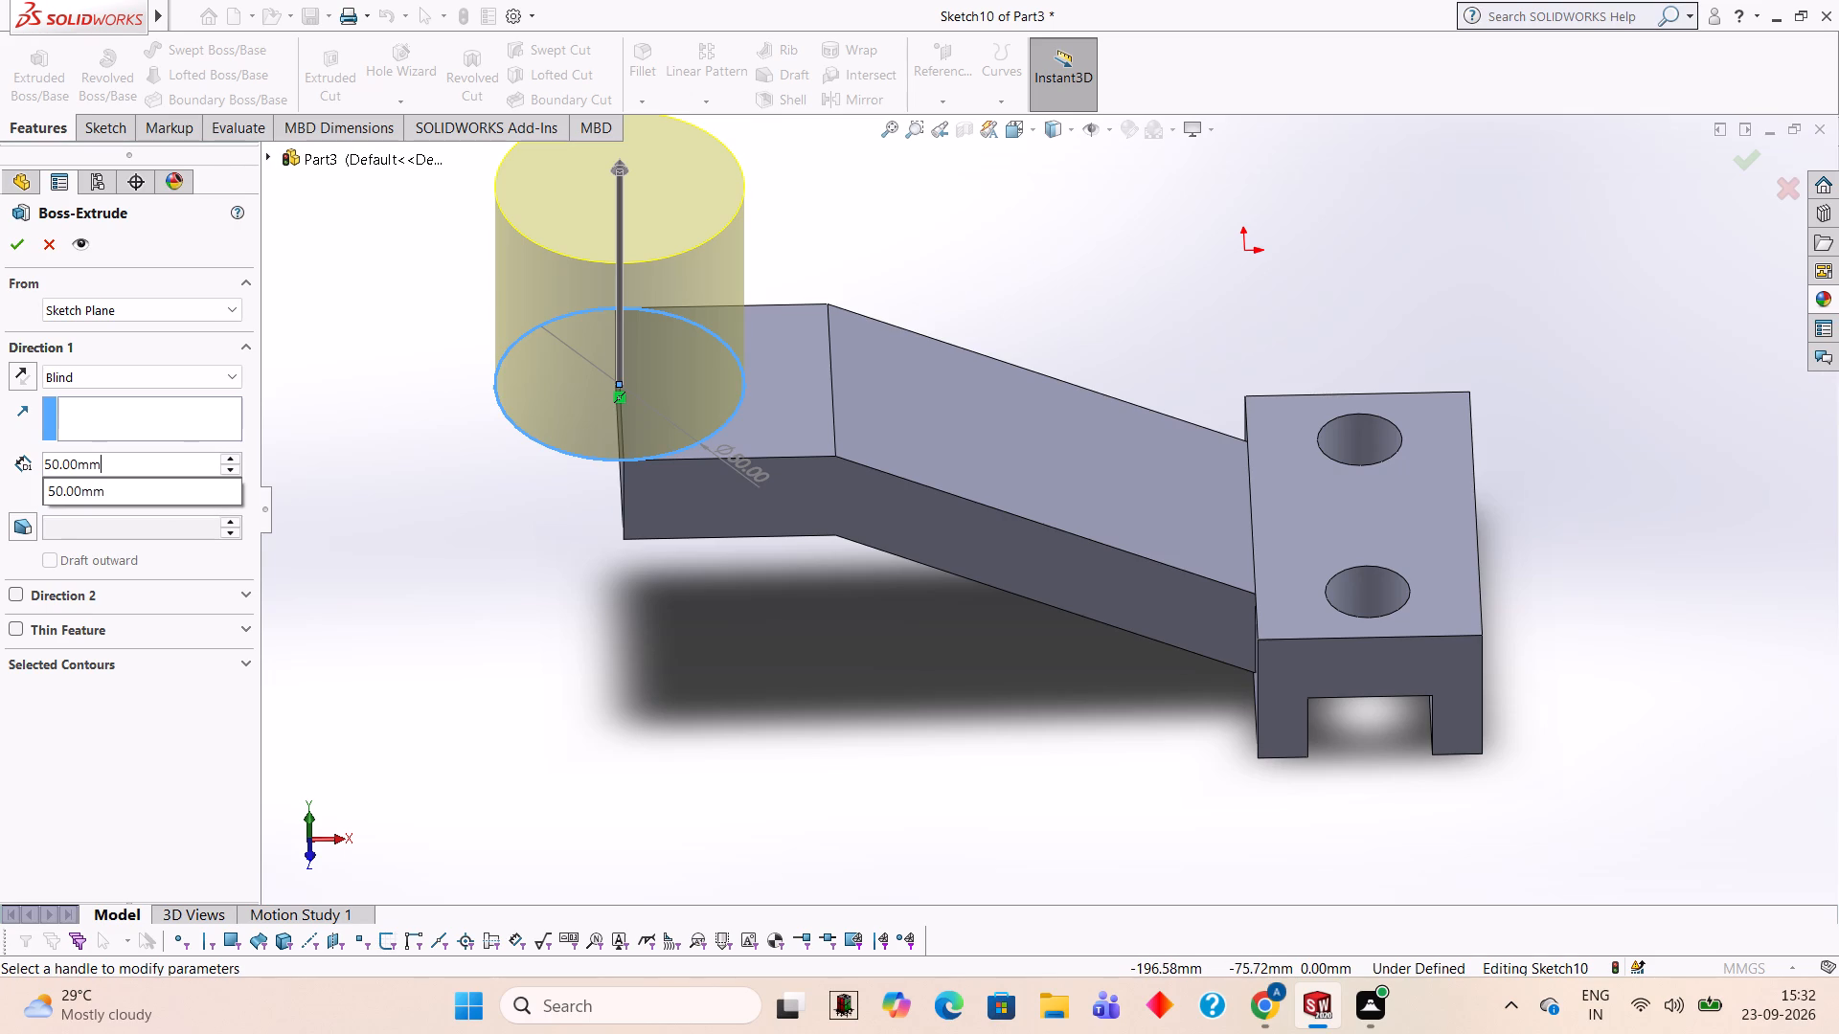
key("BackSpace")
key("BackSpace")
key("BackSpace")
key("BackSpace")
key("BackSpace")
key("BackSpace")
key("BackSpace")
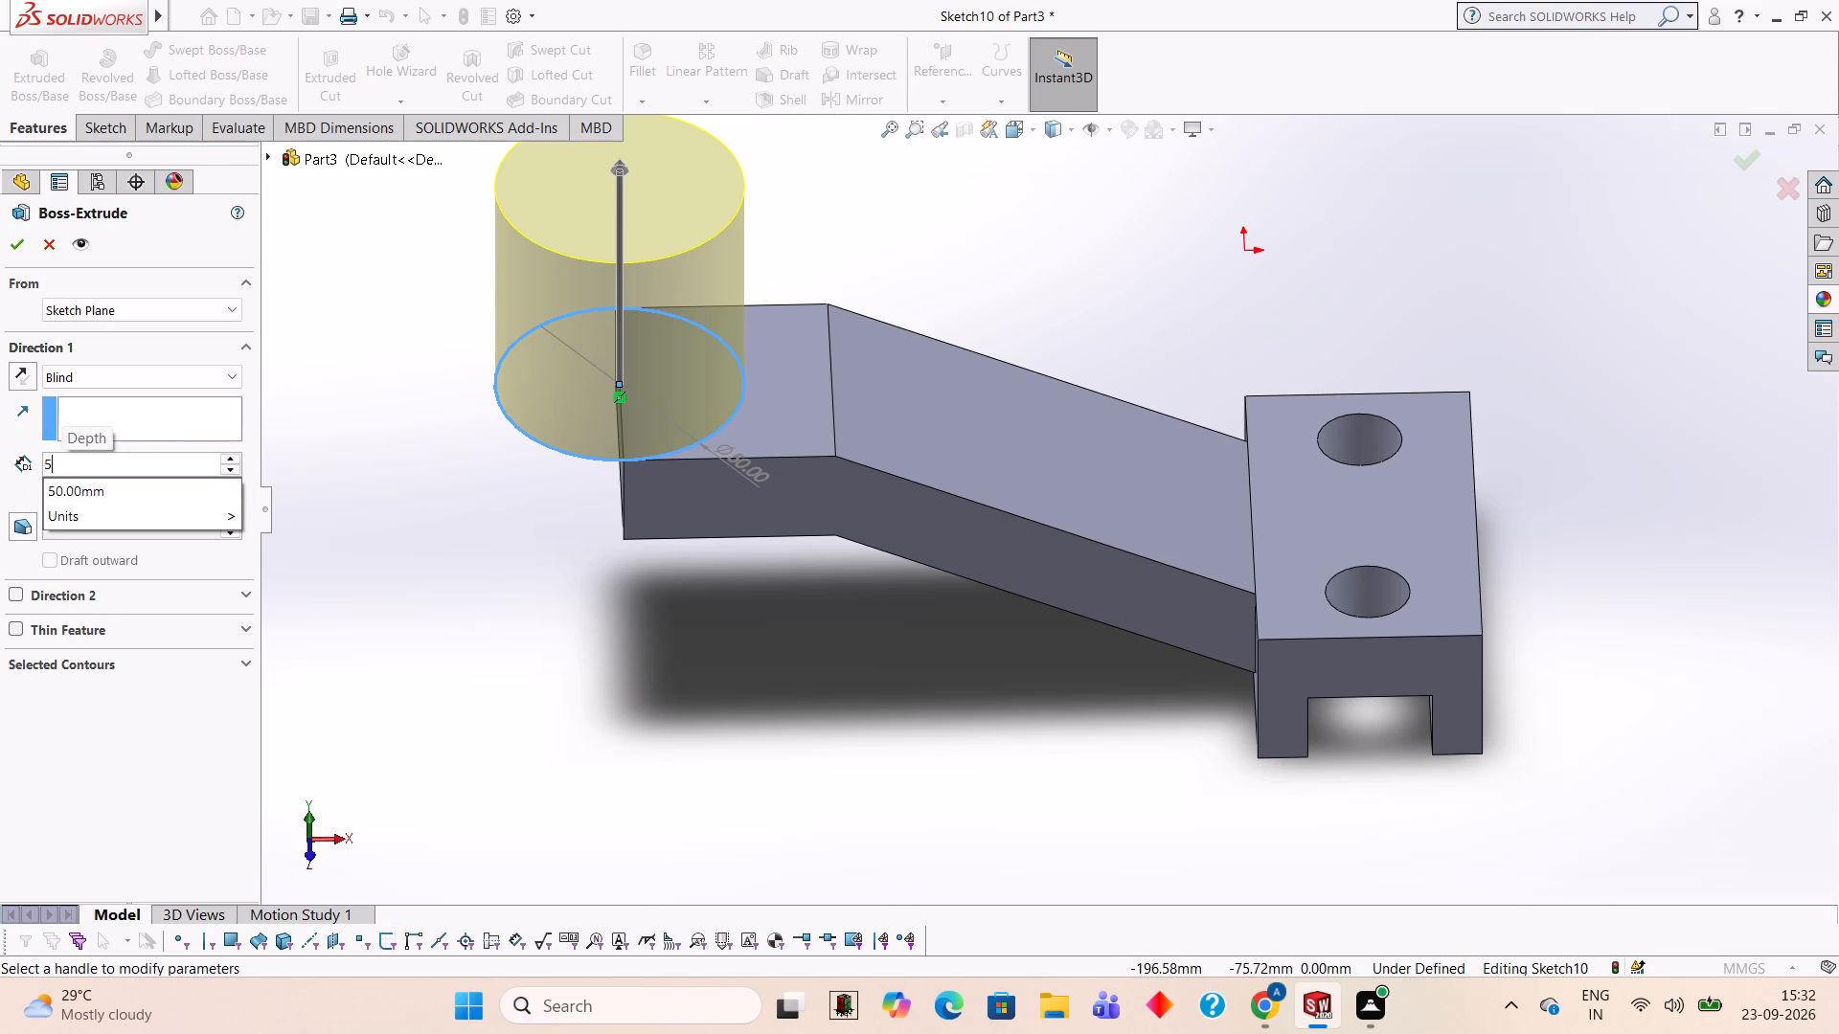
type("80")
key("Return")
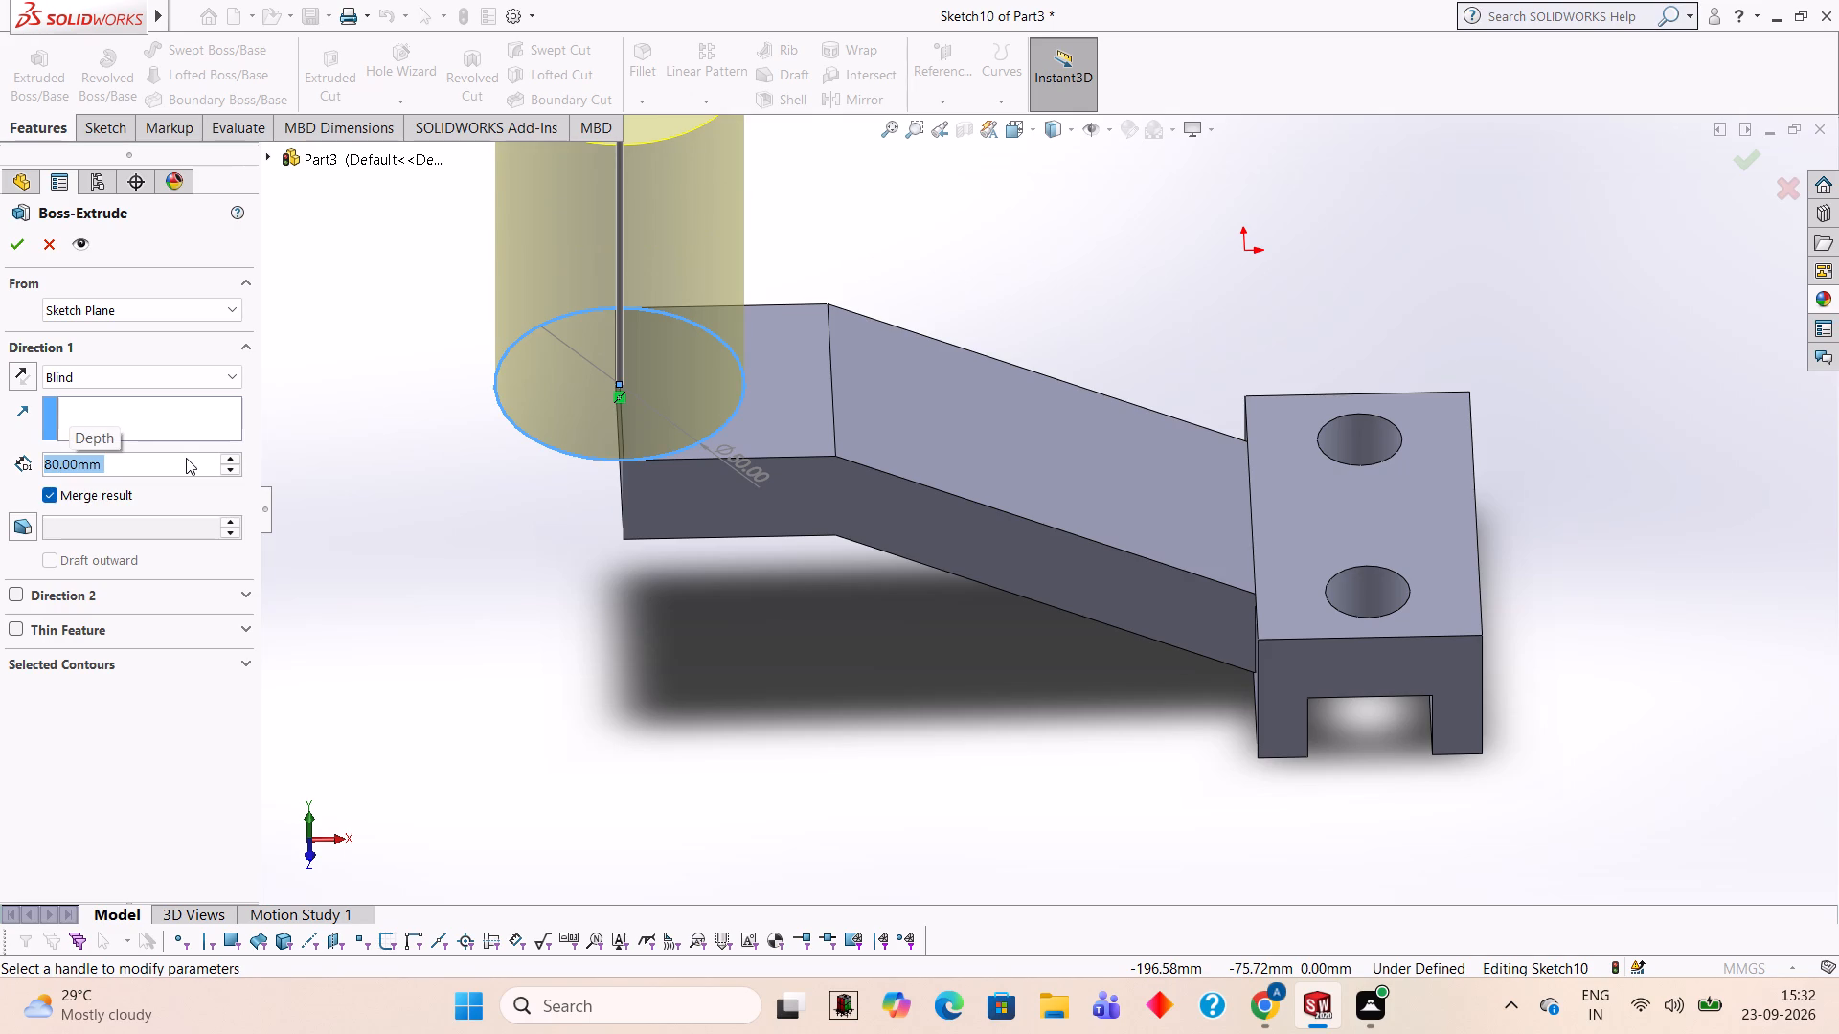
key("8")
key("Return")
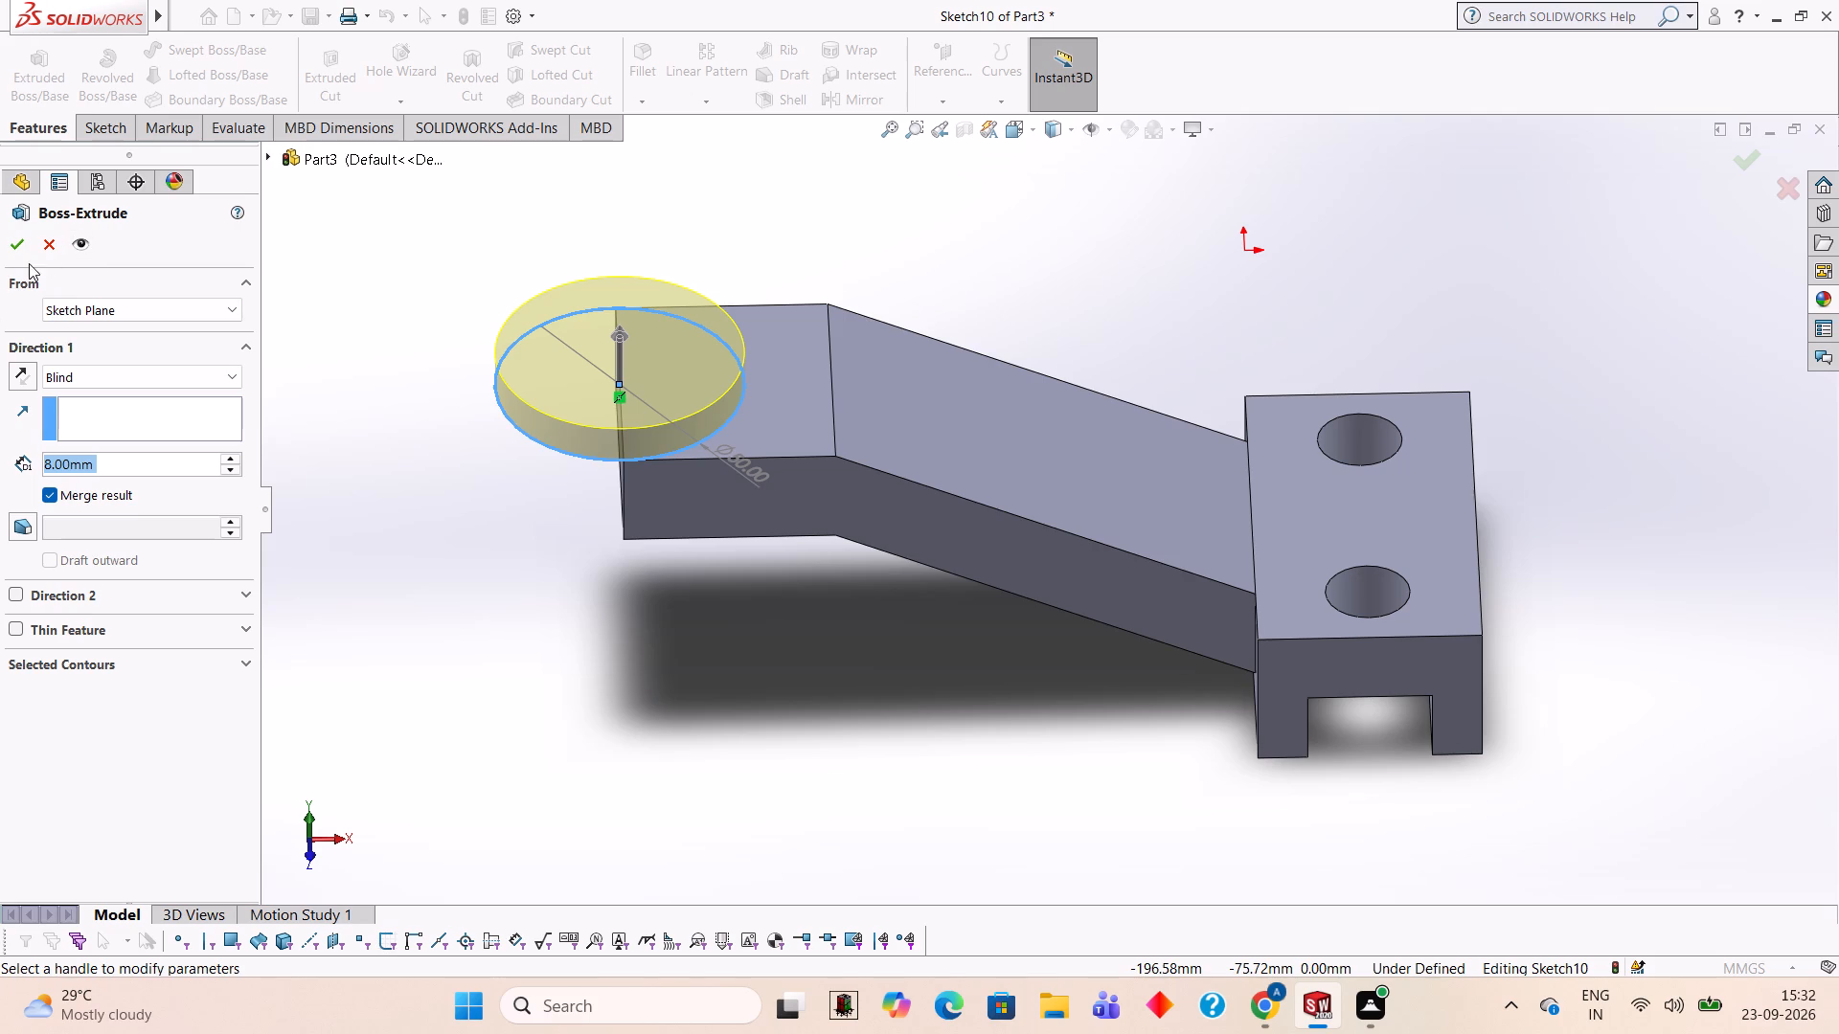
left_click(10, 238)
left_click(422, 523)
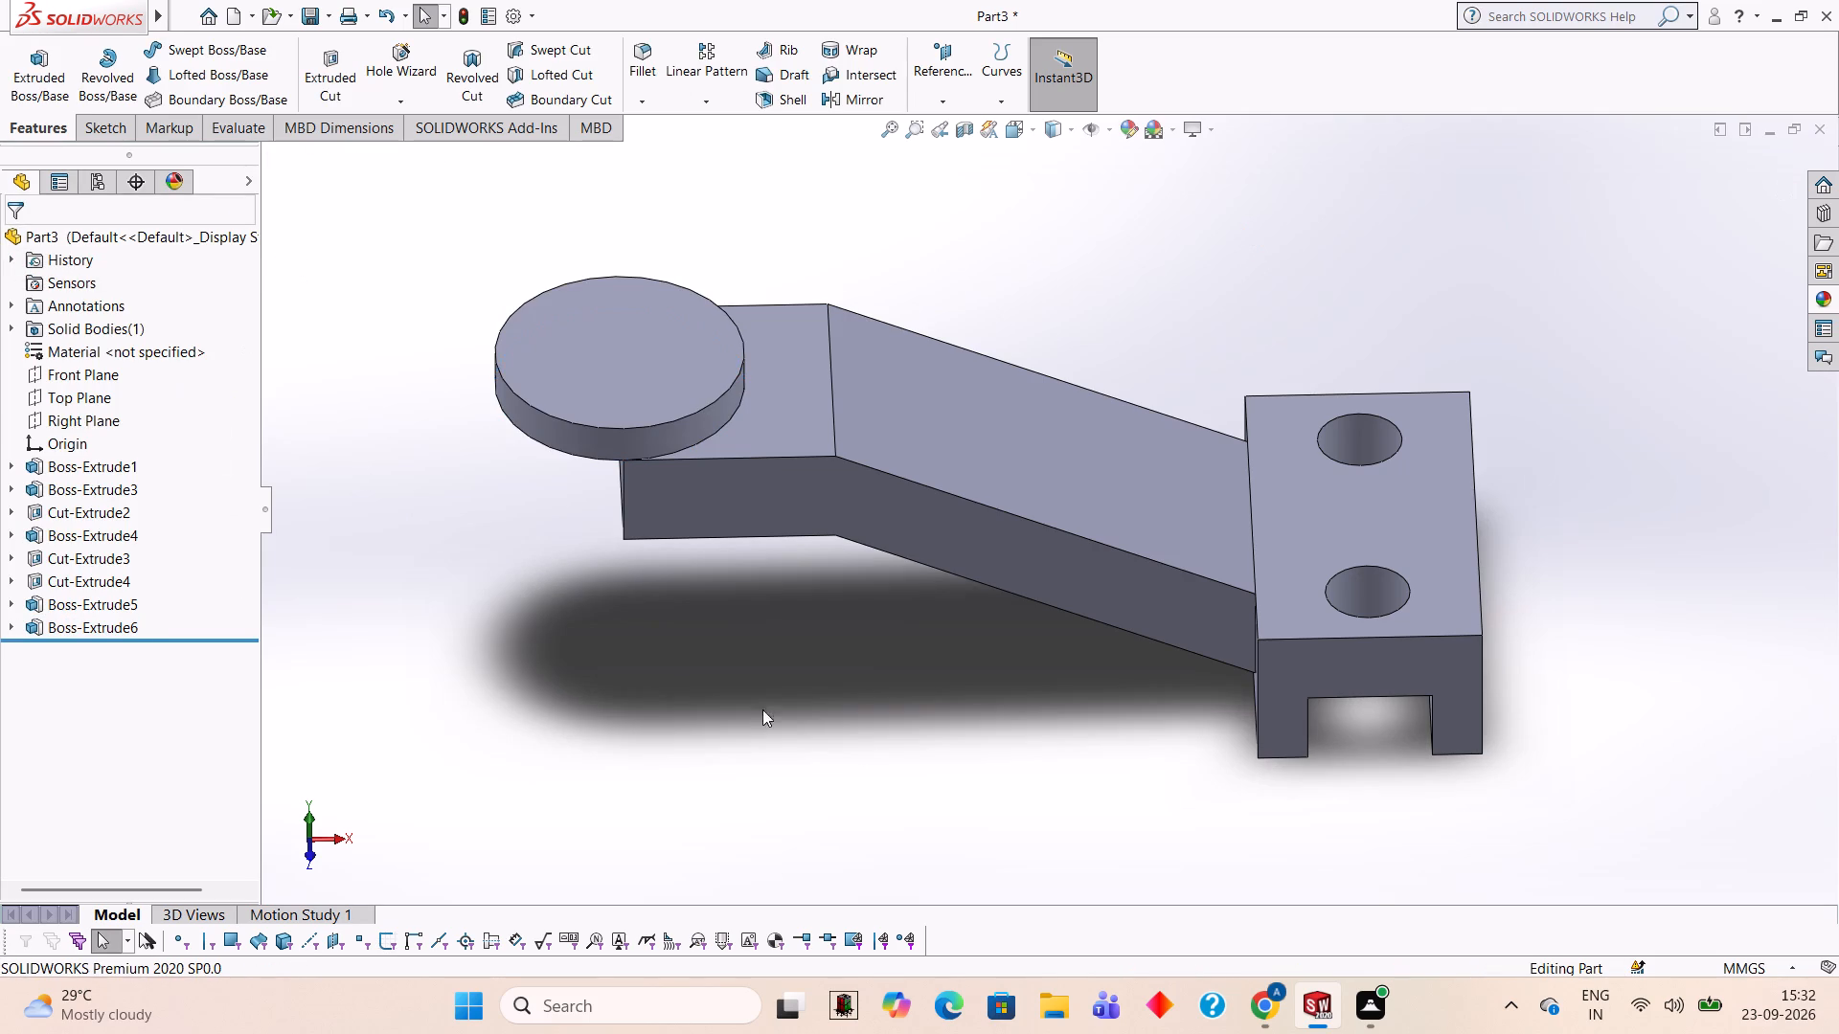
In a new sketch on the disc's exposed underside, draw a vertical line along its straight edge, joining the edge's two endpoints.
middle_click_drag(967, 760, 900, 625)
middle_click_drag(894, 627, 1000, 606)
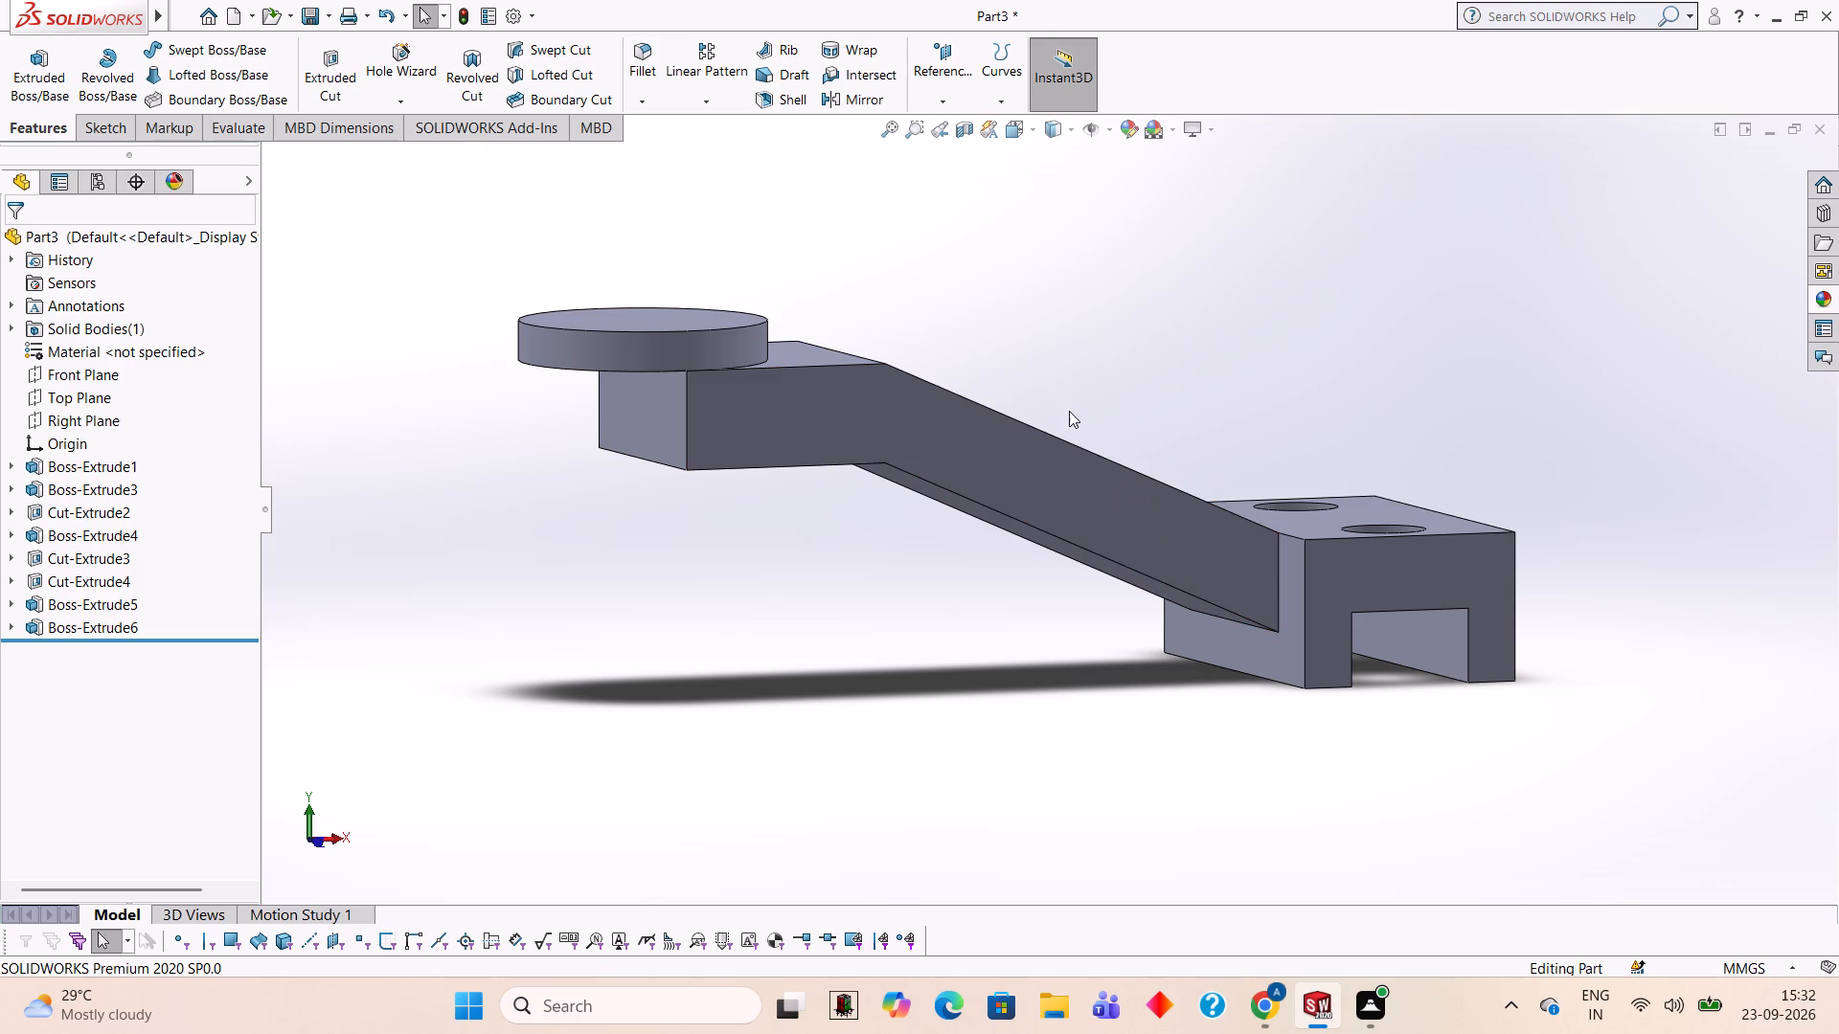
middle_click_drag(1127, 333, 1085, 356)
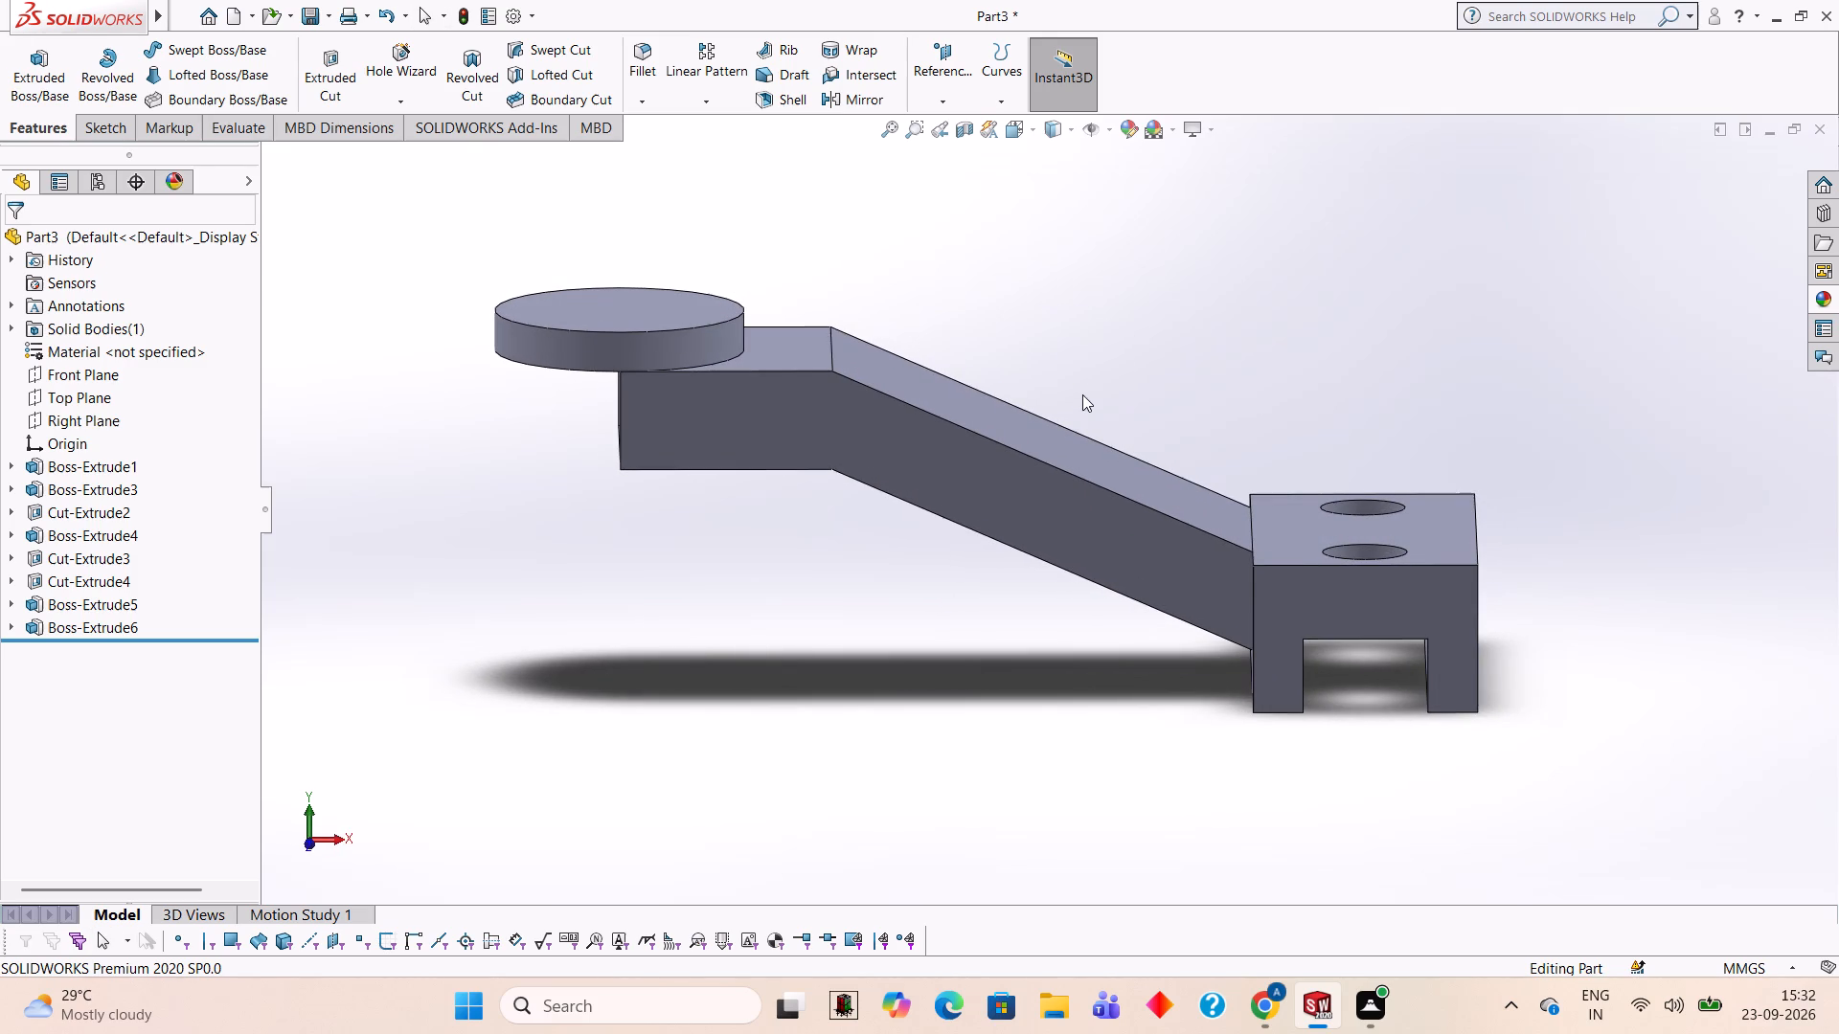
middle_click_drag(1115, 383, 1141, 279)
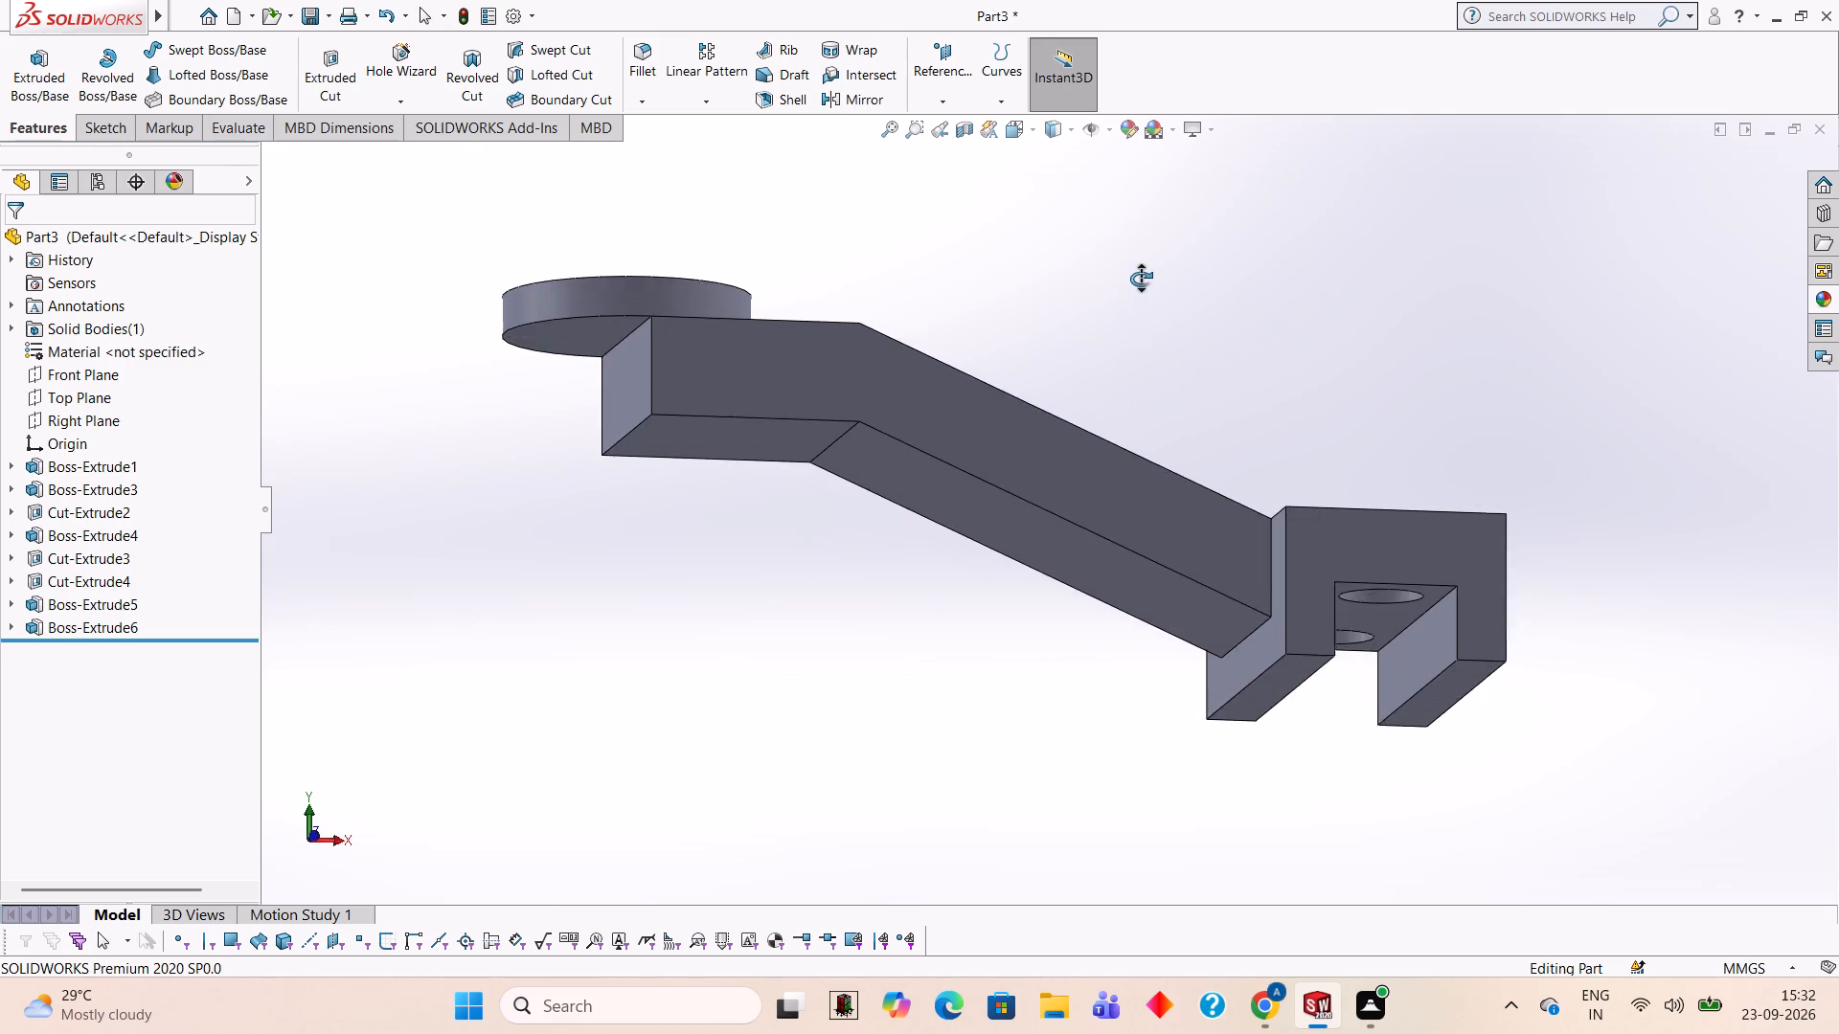
middle_click_drag(1141, 279, 1154, 249)
middle_click_drag(1155, 286, 1155, 373)
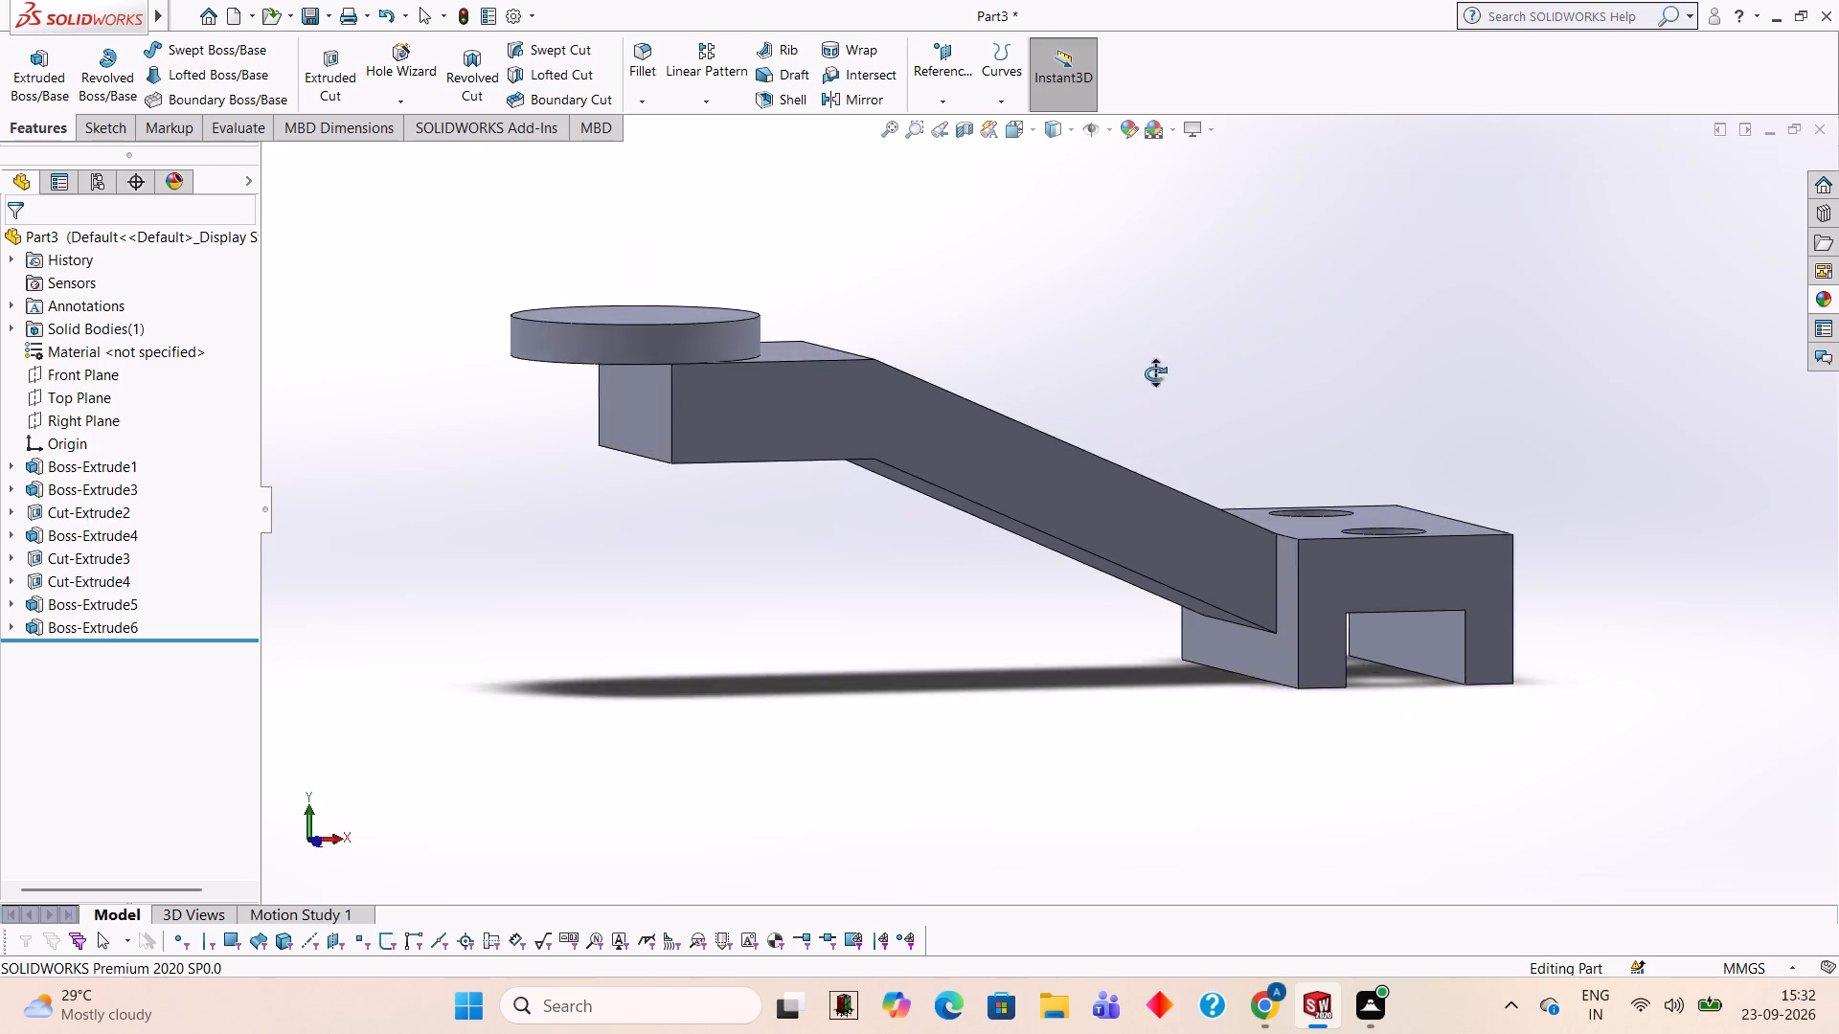
middle_click_drag(1155, 373, 1204, 248)
middle_click_drag(1211, 301, 1250, 218)
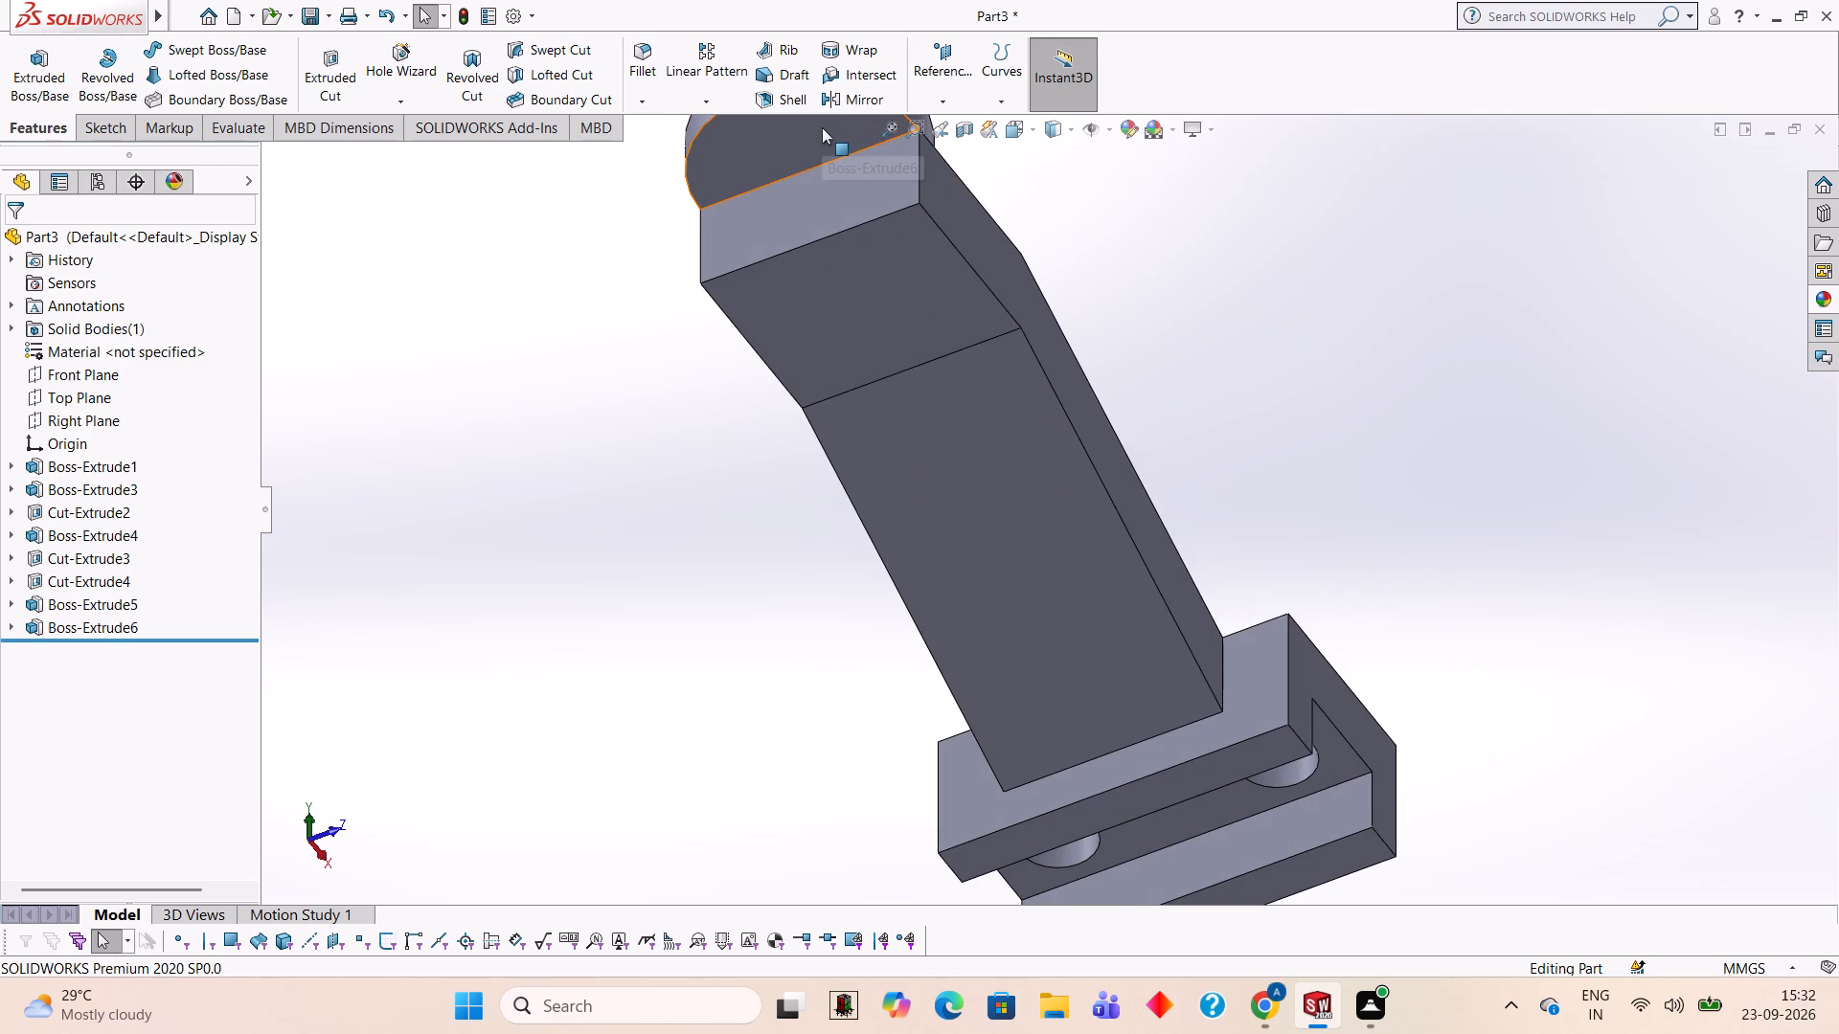
left_click(822, 127)
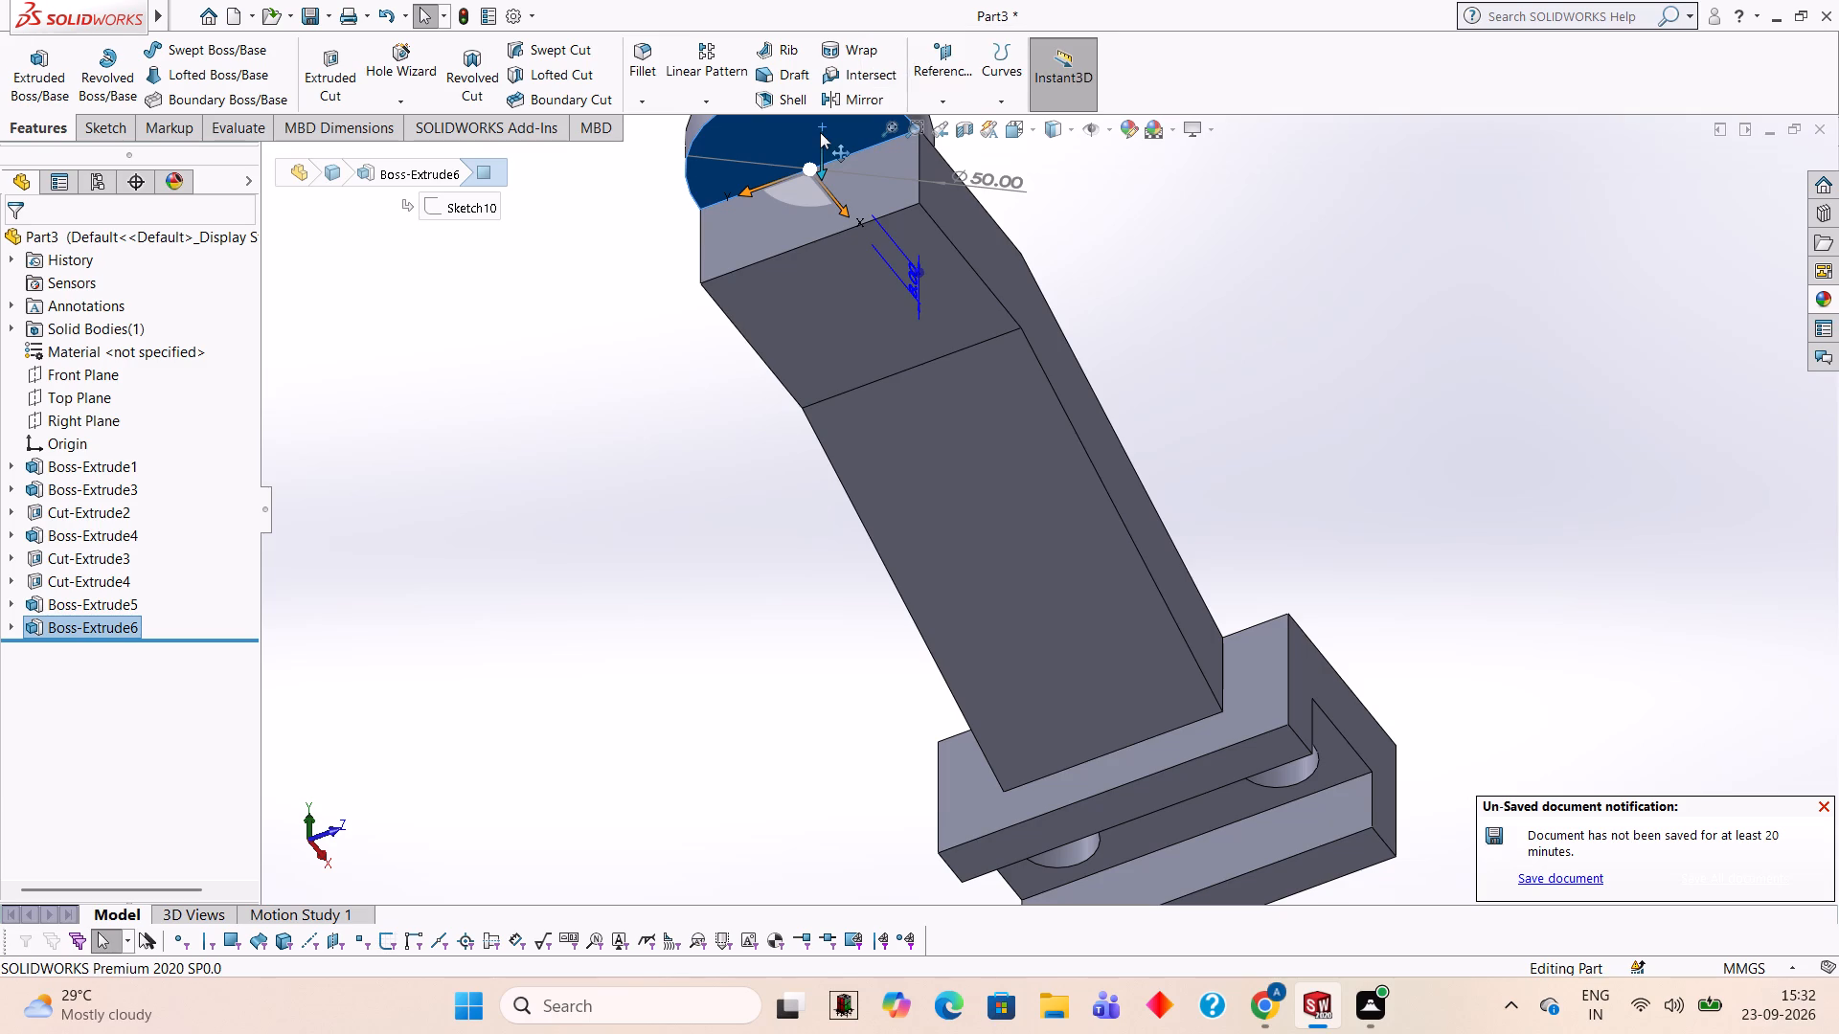
key("ctrl+8")
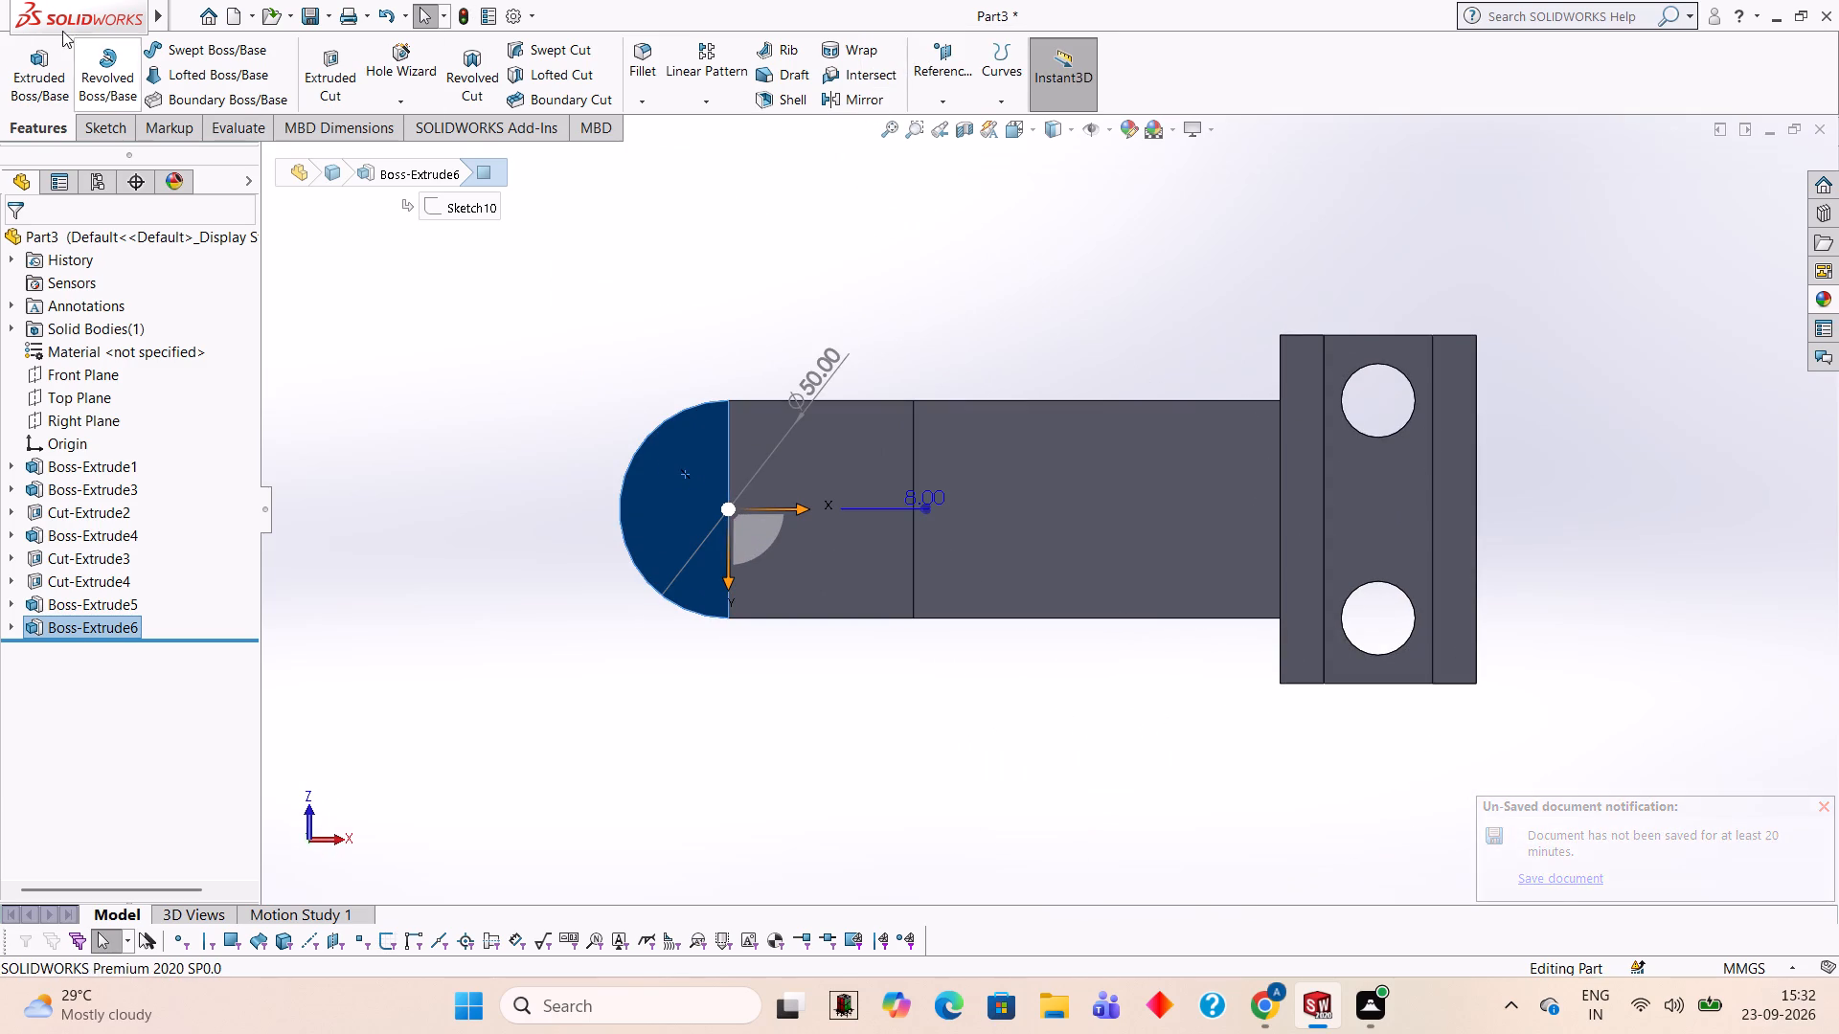
left_click(96, 125)
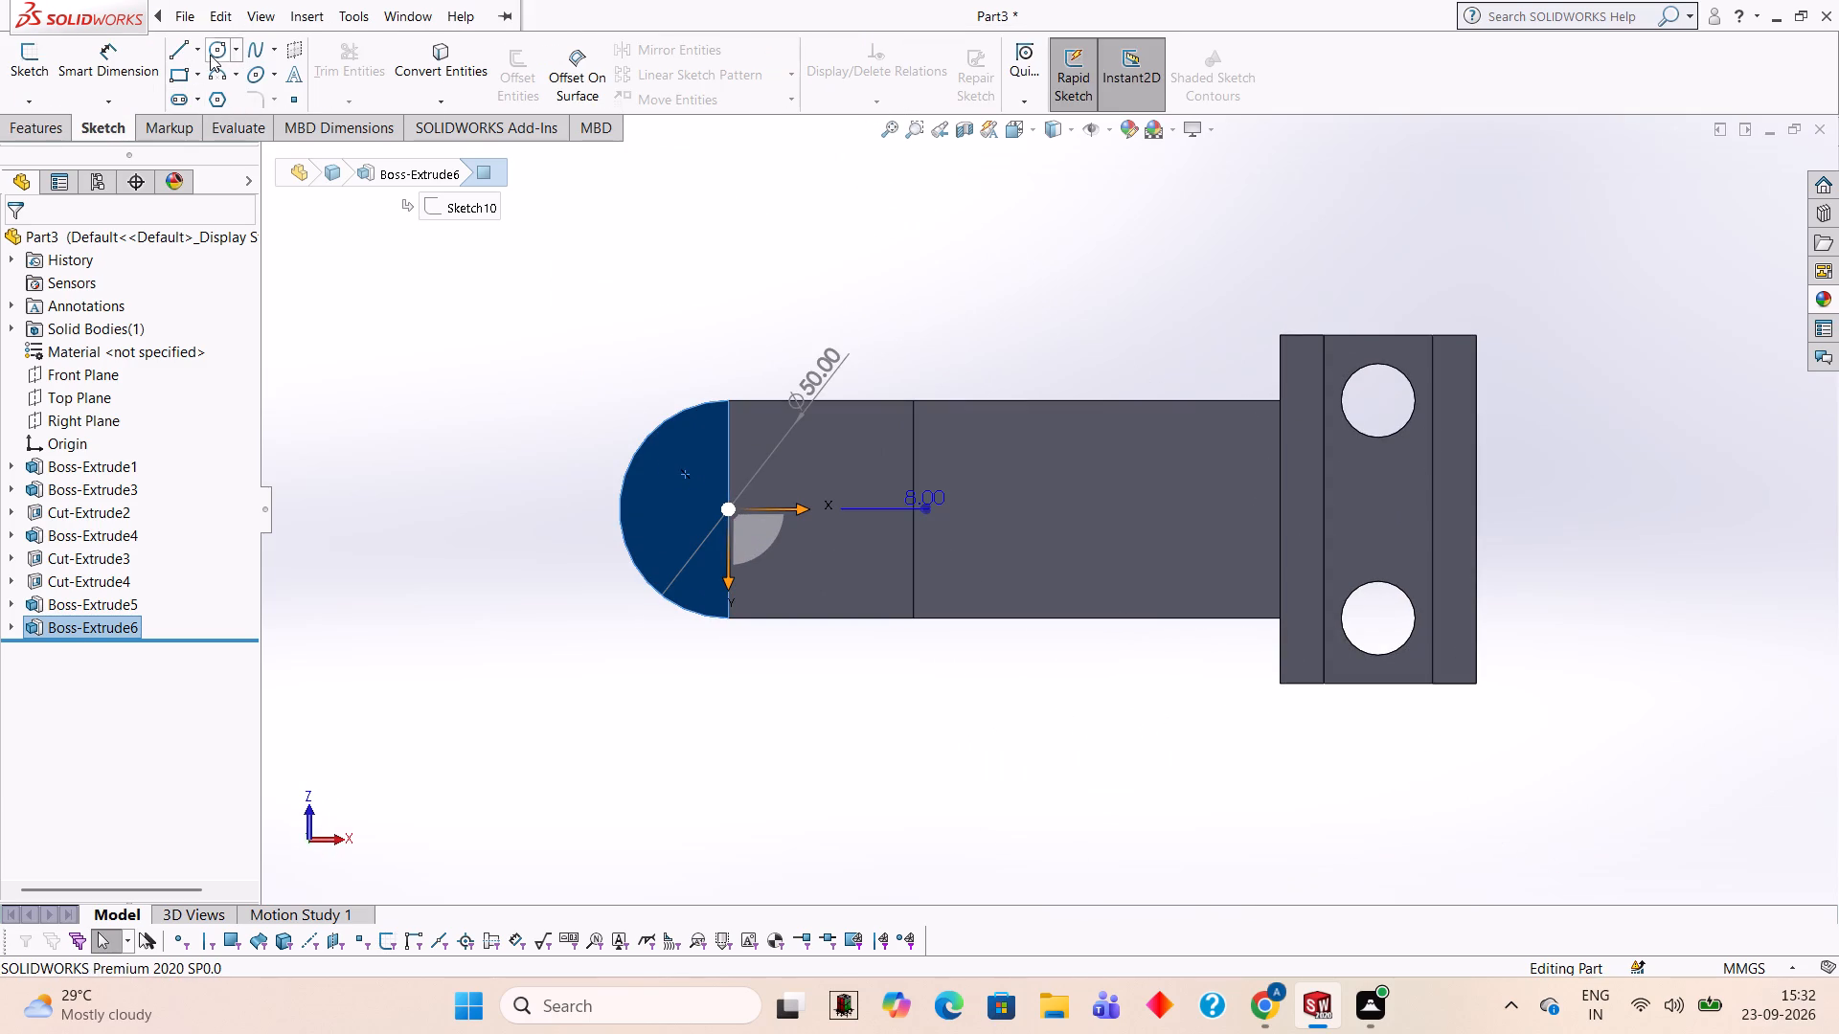
left_click(189, 54)
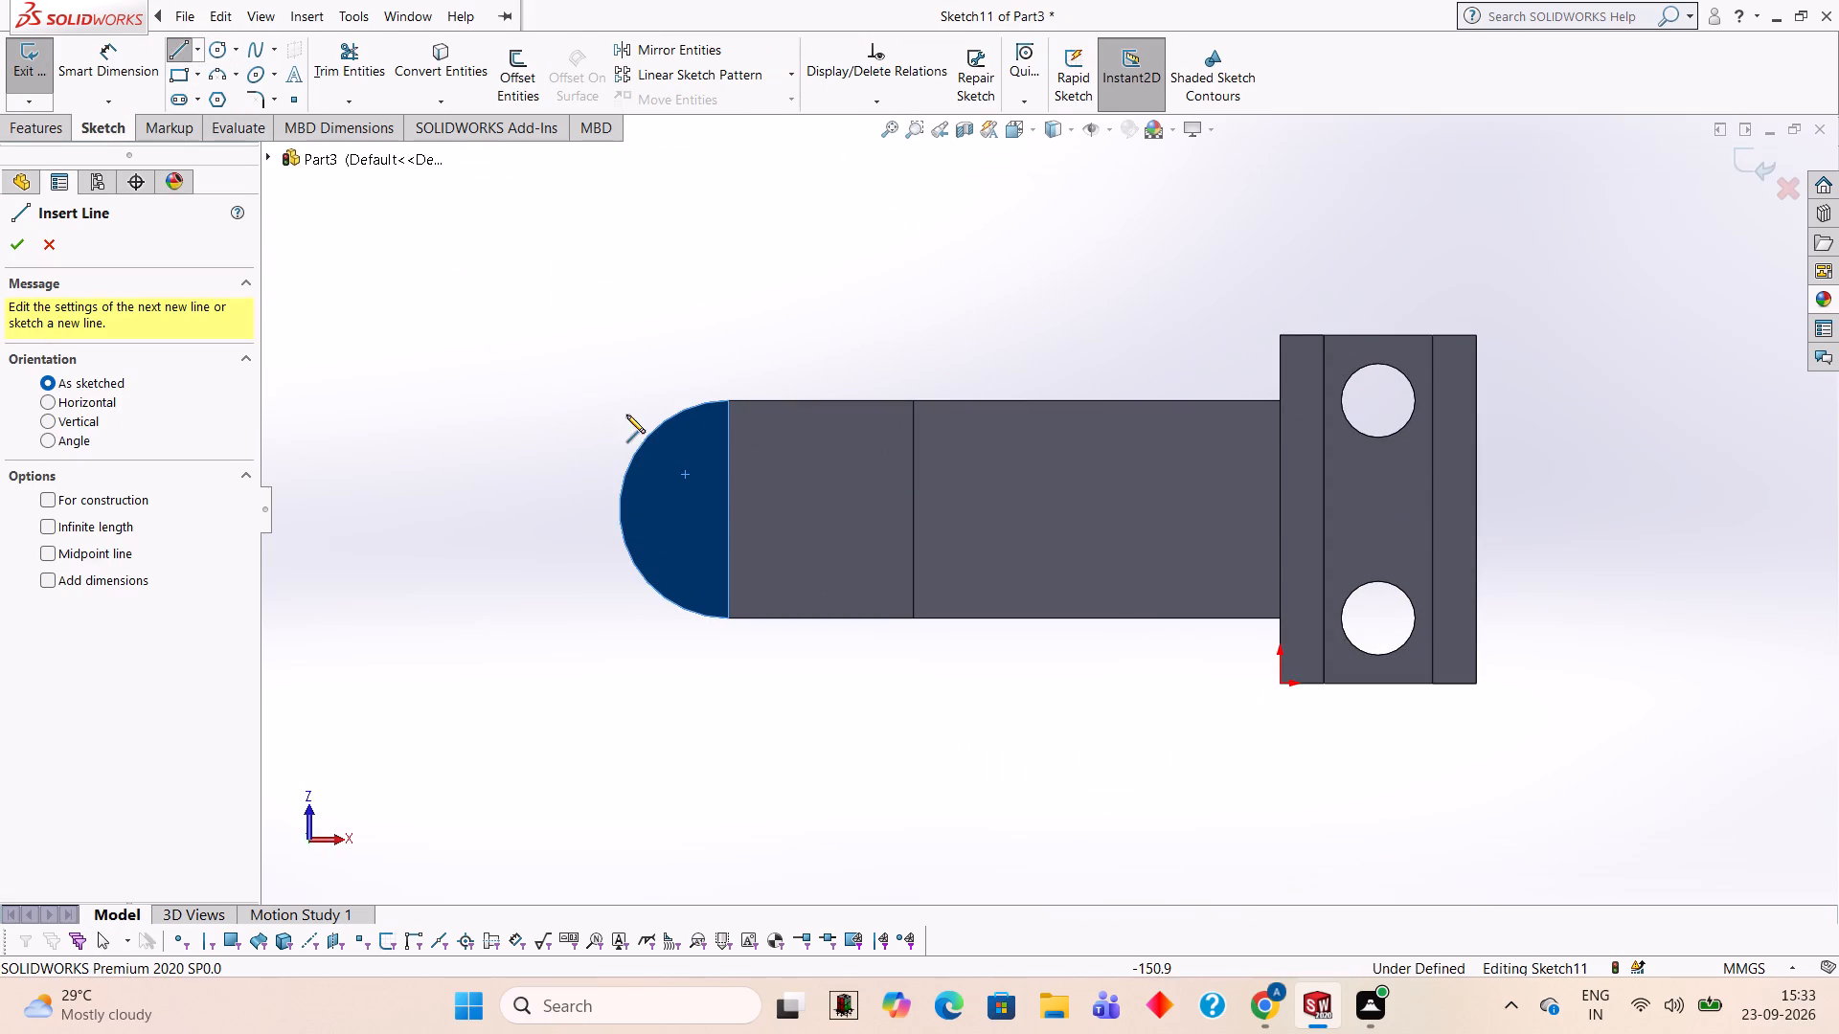
left_click(726, 398)
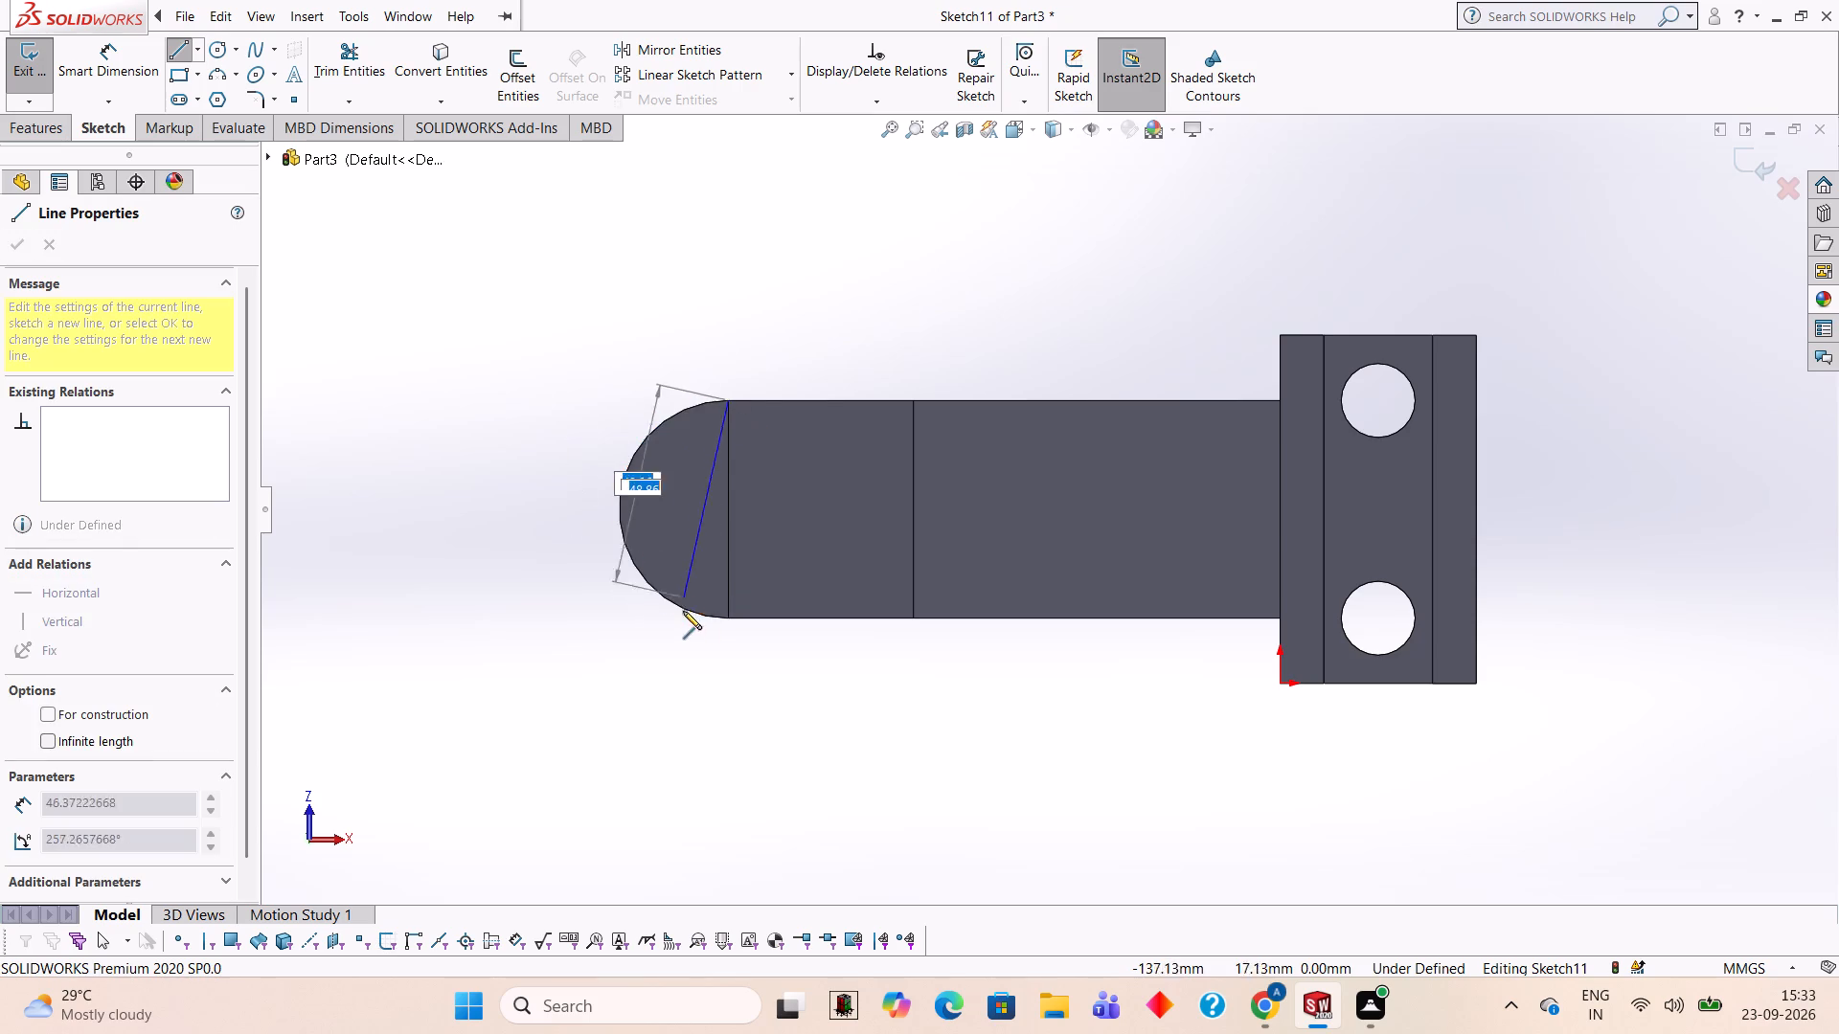
left_click(727, 617)
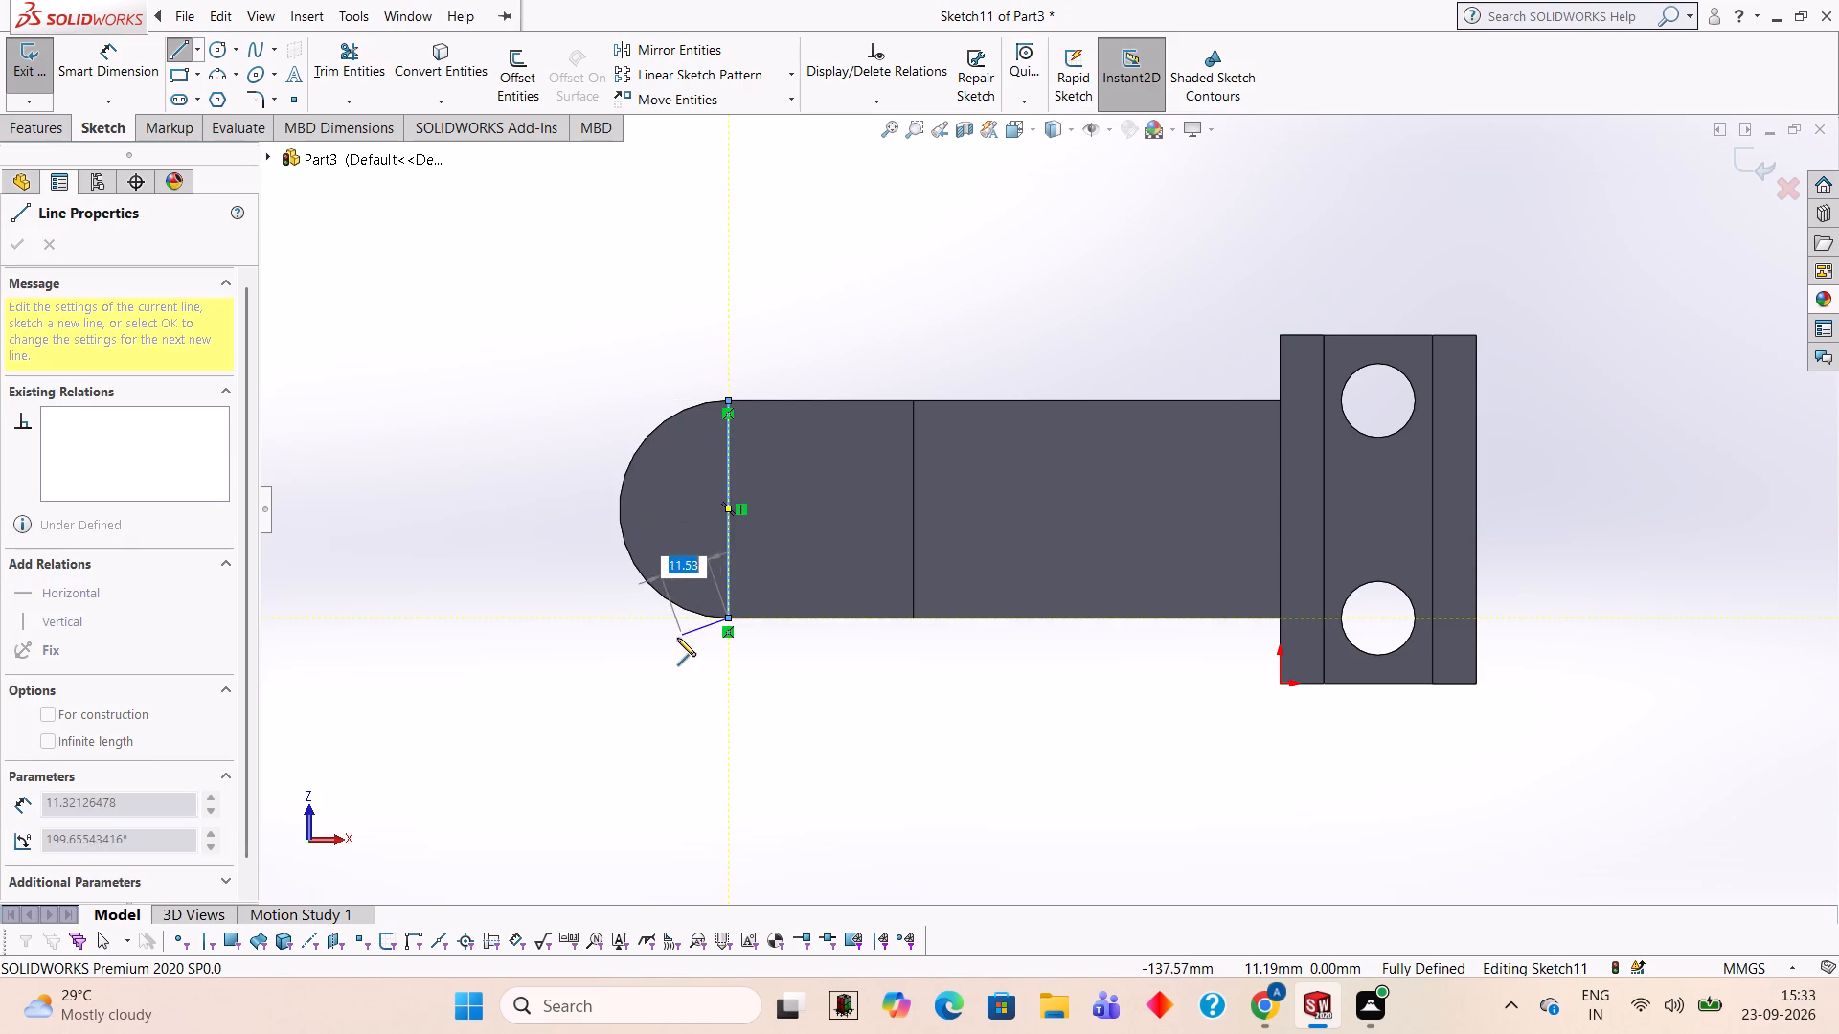
key("Escape")
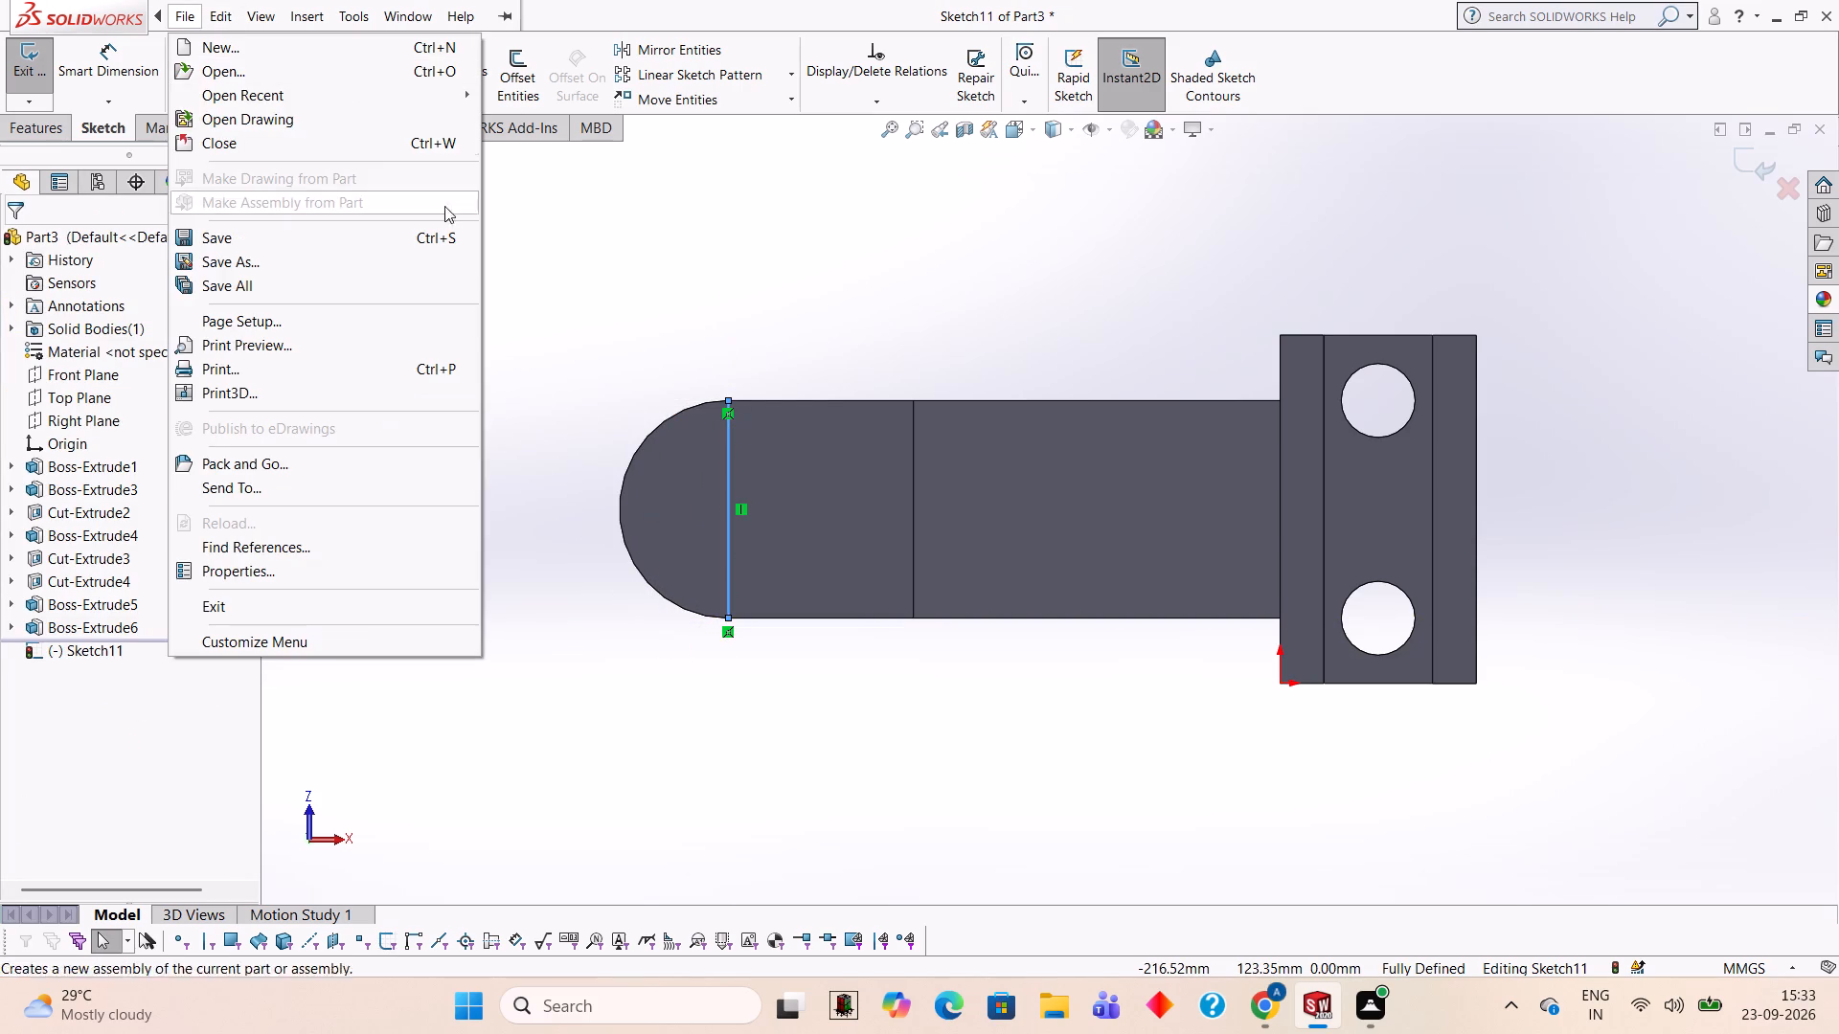
left_click(530, 235)
Draw a 50 mm diameter circle centred on the midpoint of the vertical line.
left_click(221, 49)
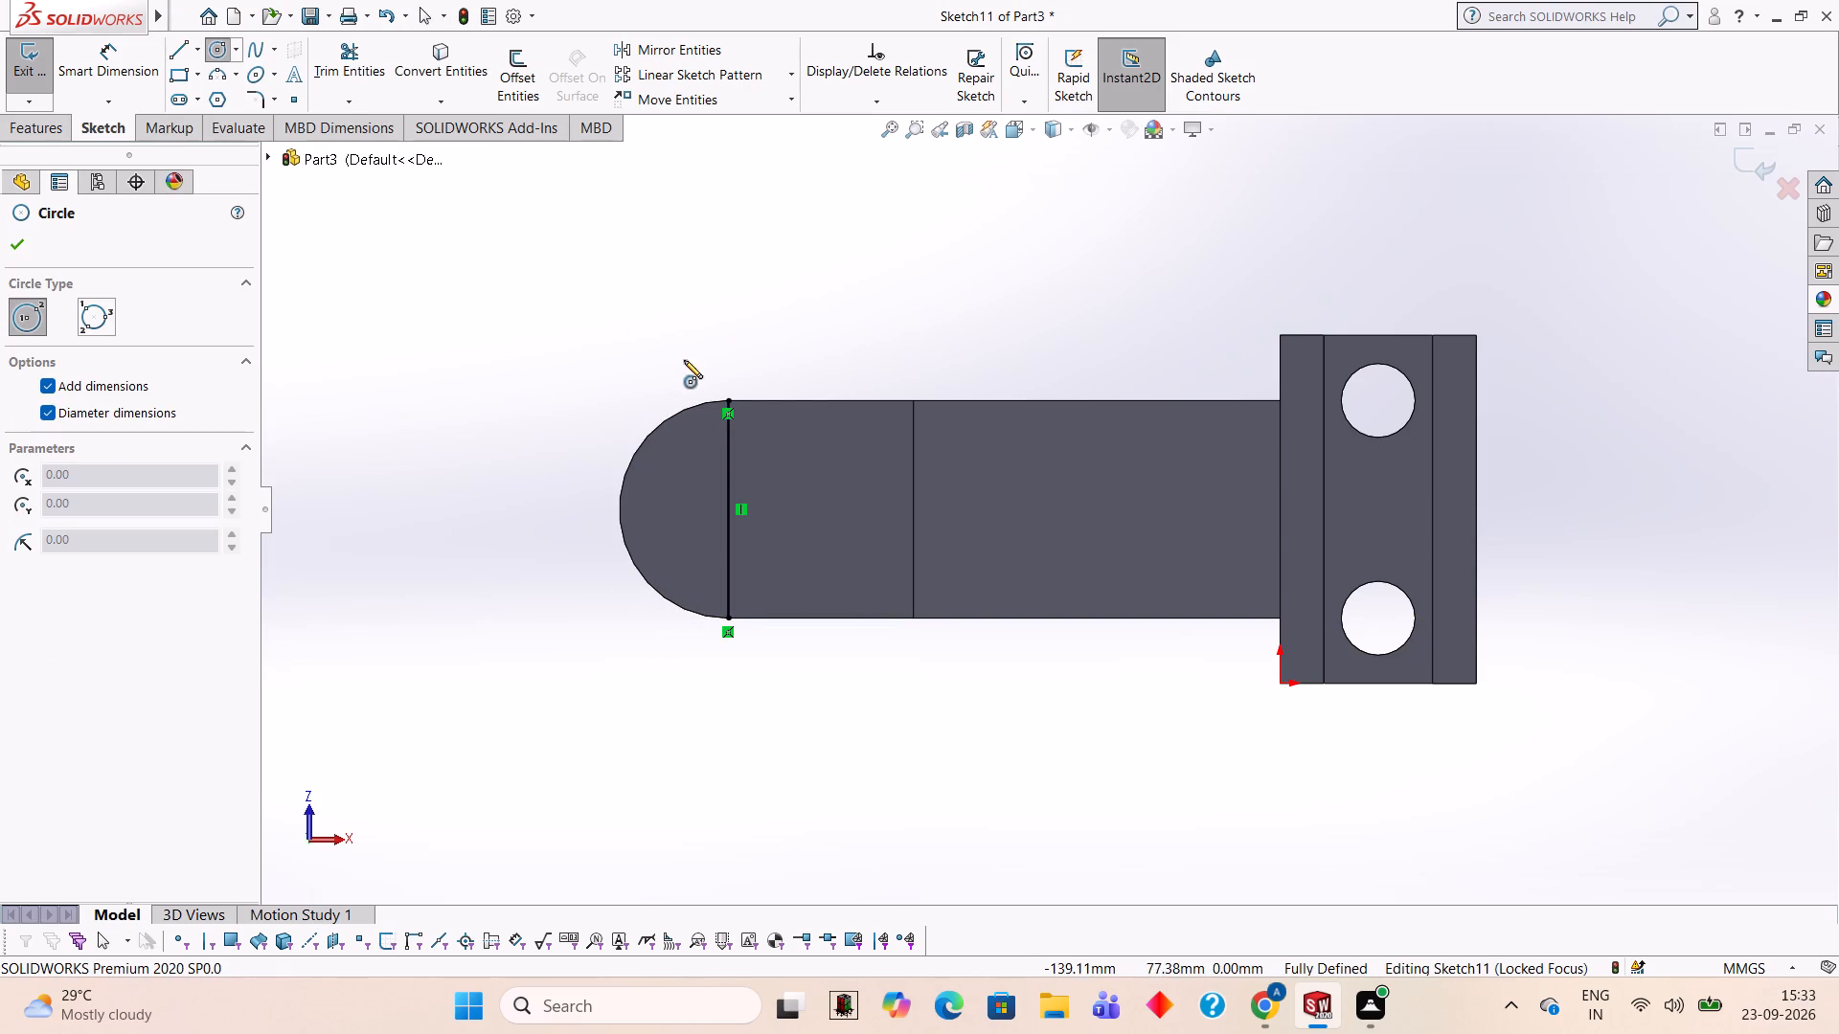
left_click(727, 508)
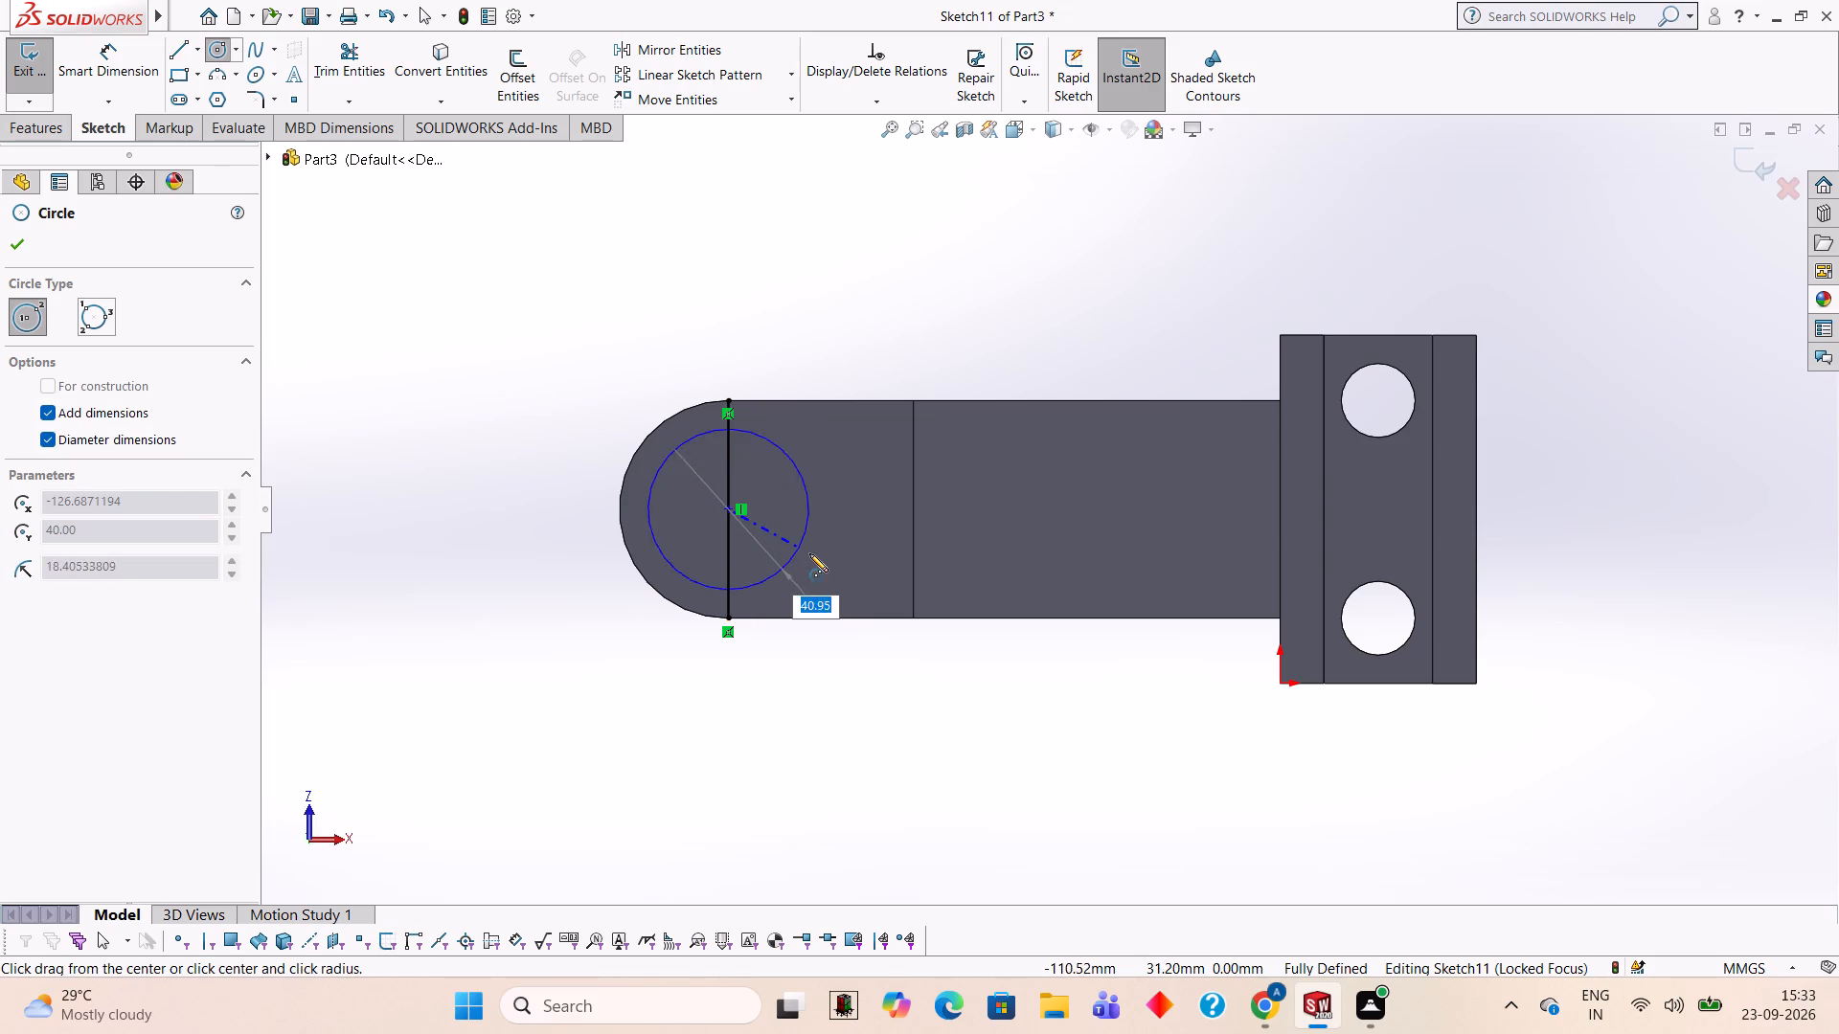
type("50")
key("Return")
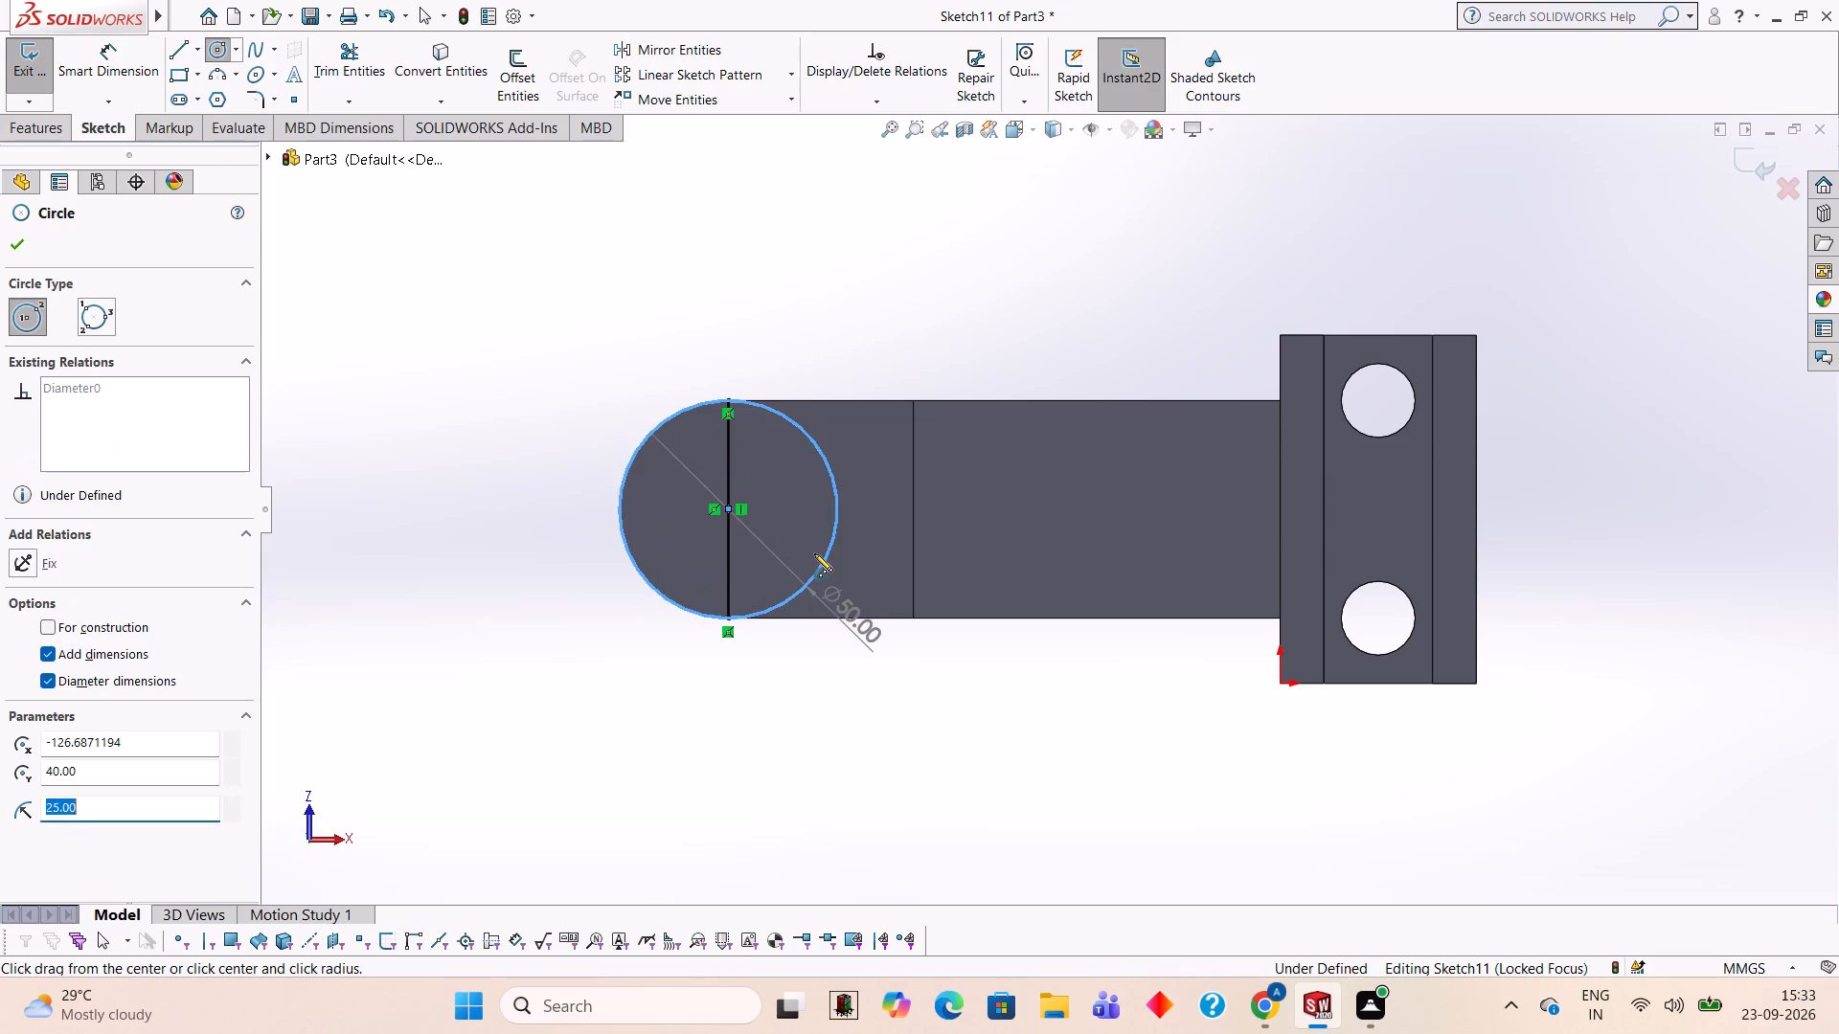
Start trimming the sketched circle against the vertical line.
left_click(357, 73)
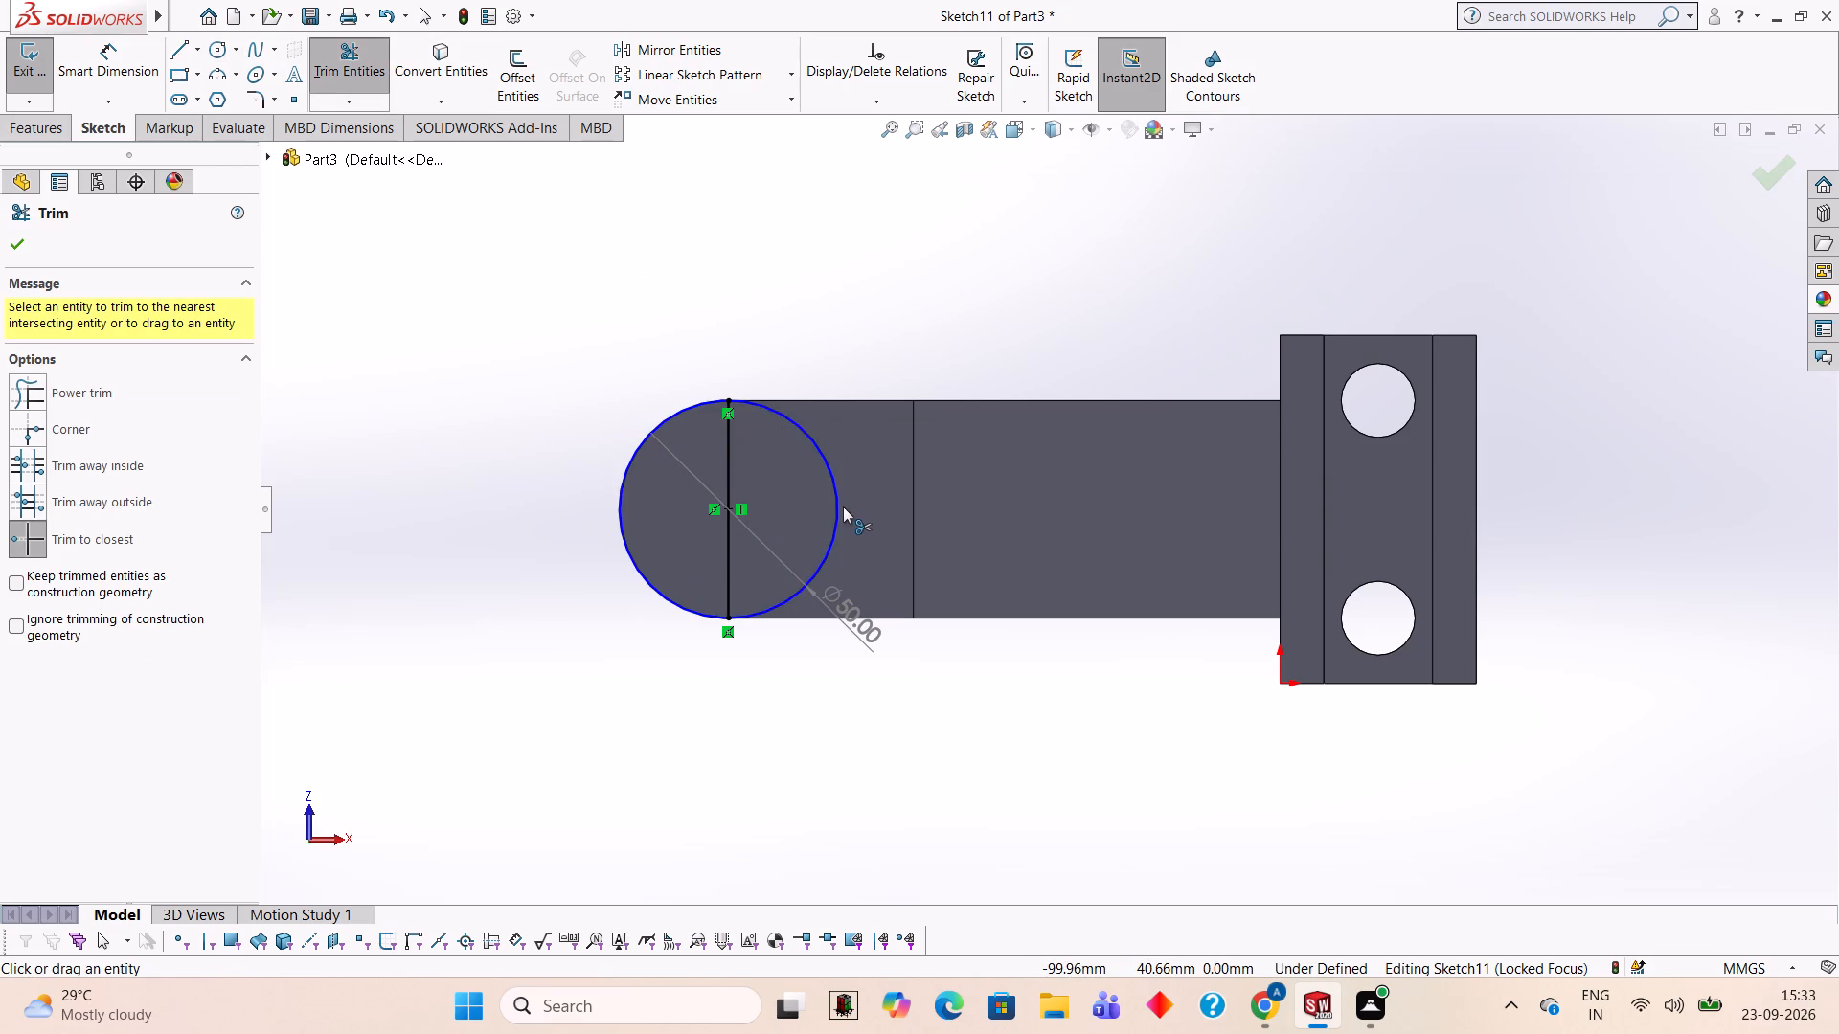
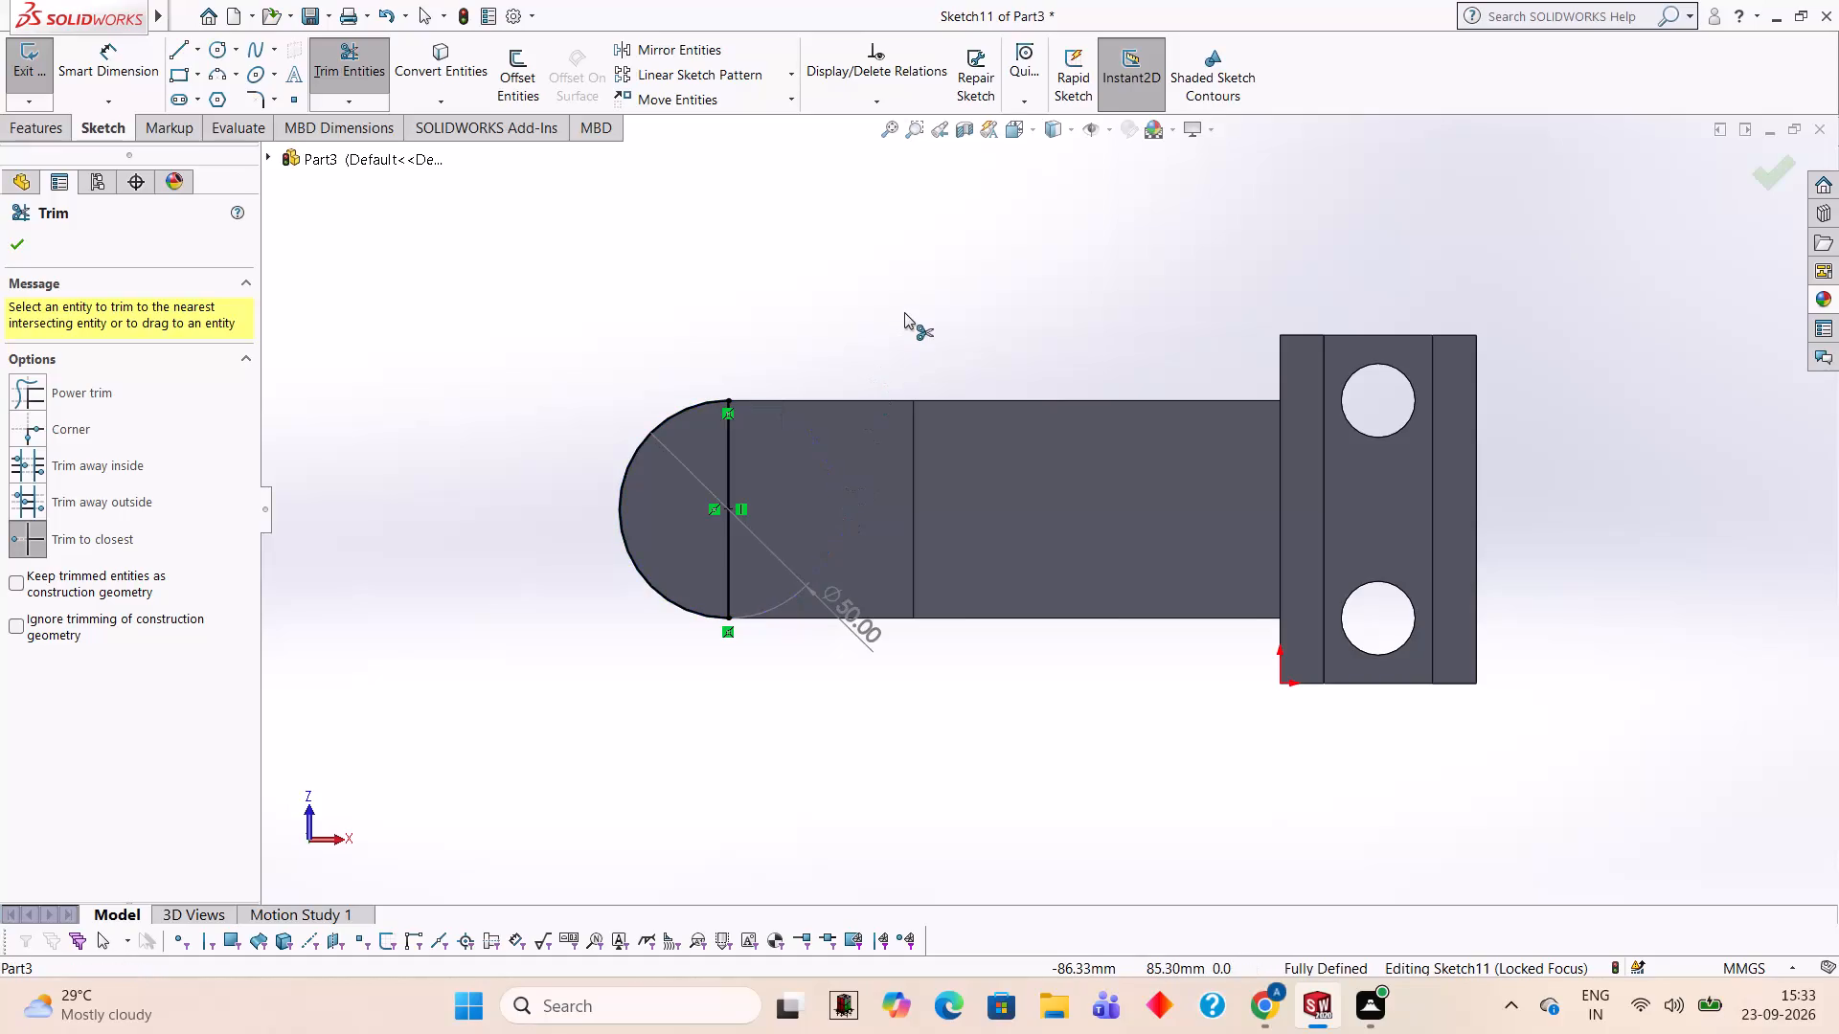
Extrude the trimmed half-circle downward as a boss with a blind depth of 20 mm, merged with the arm.
middle_click_drag(904, 312, 874, 625)
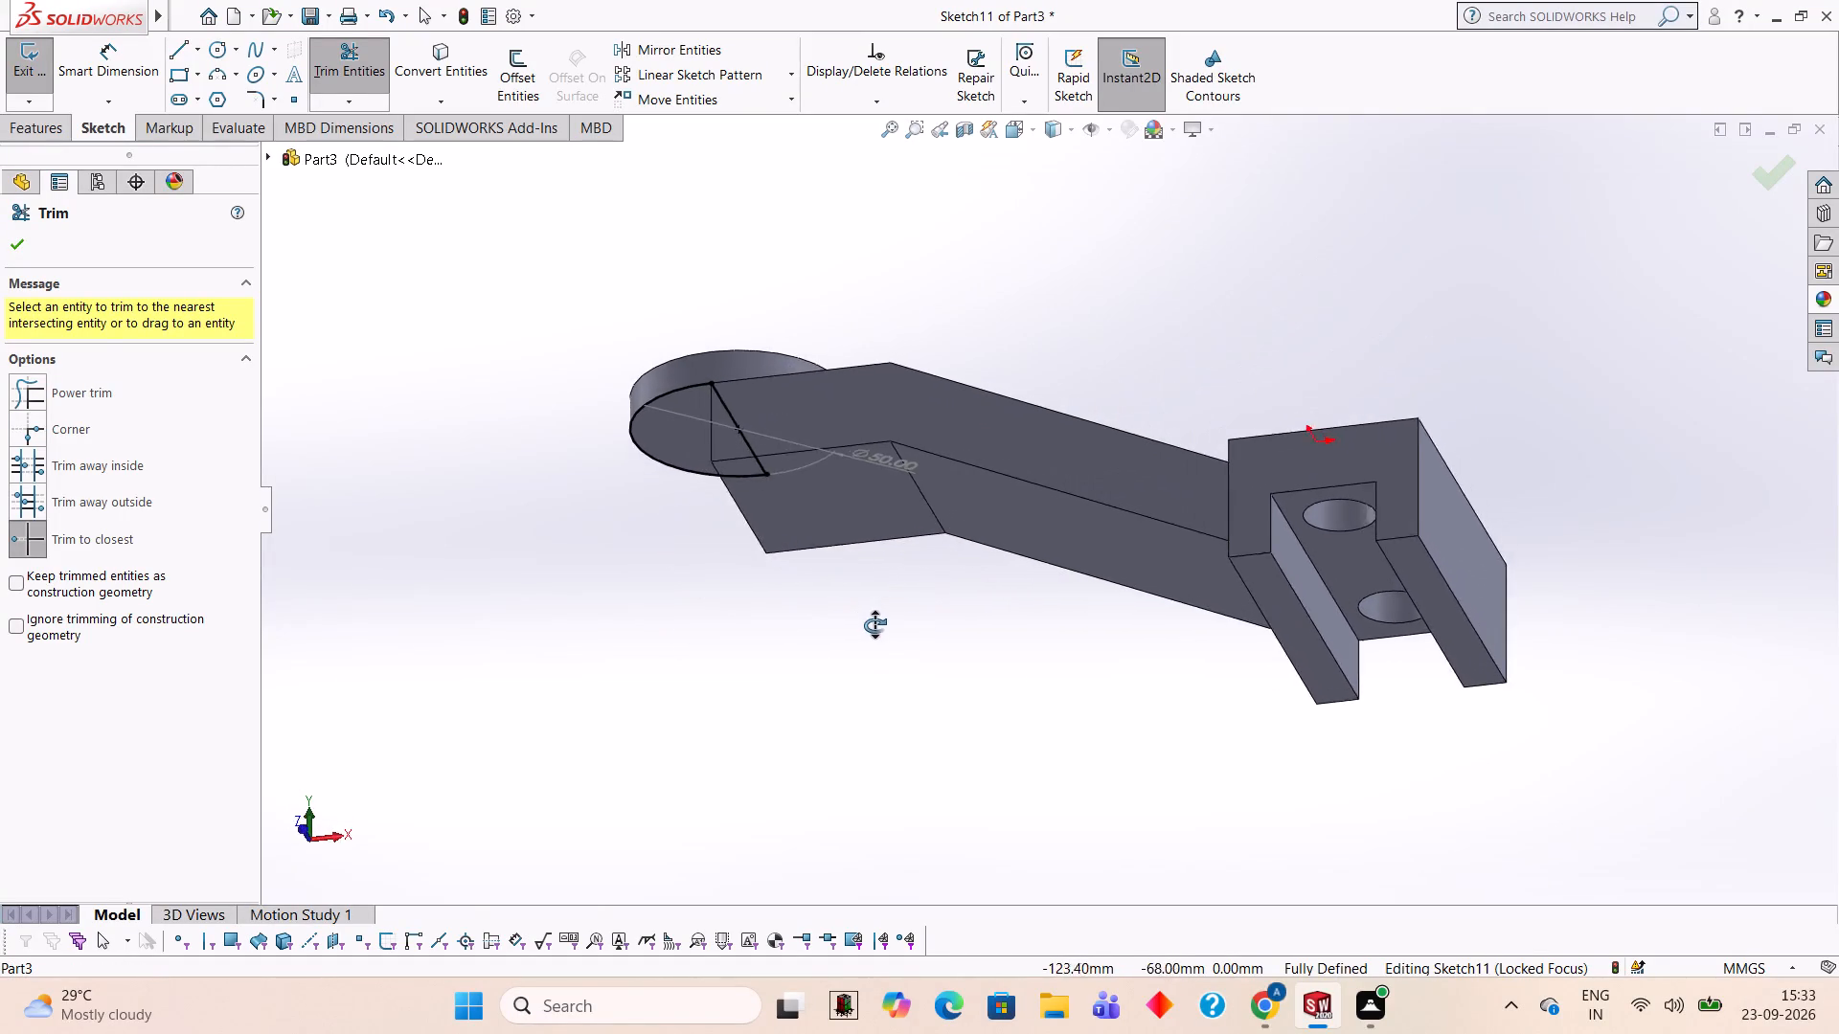
middle_click_drag(874, 625, 887, 641)
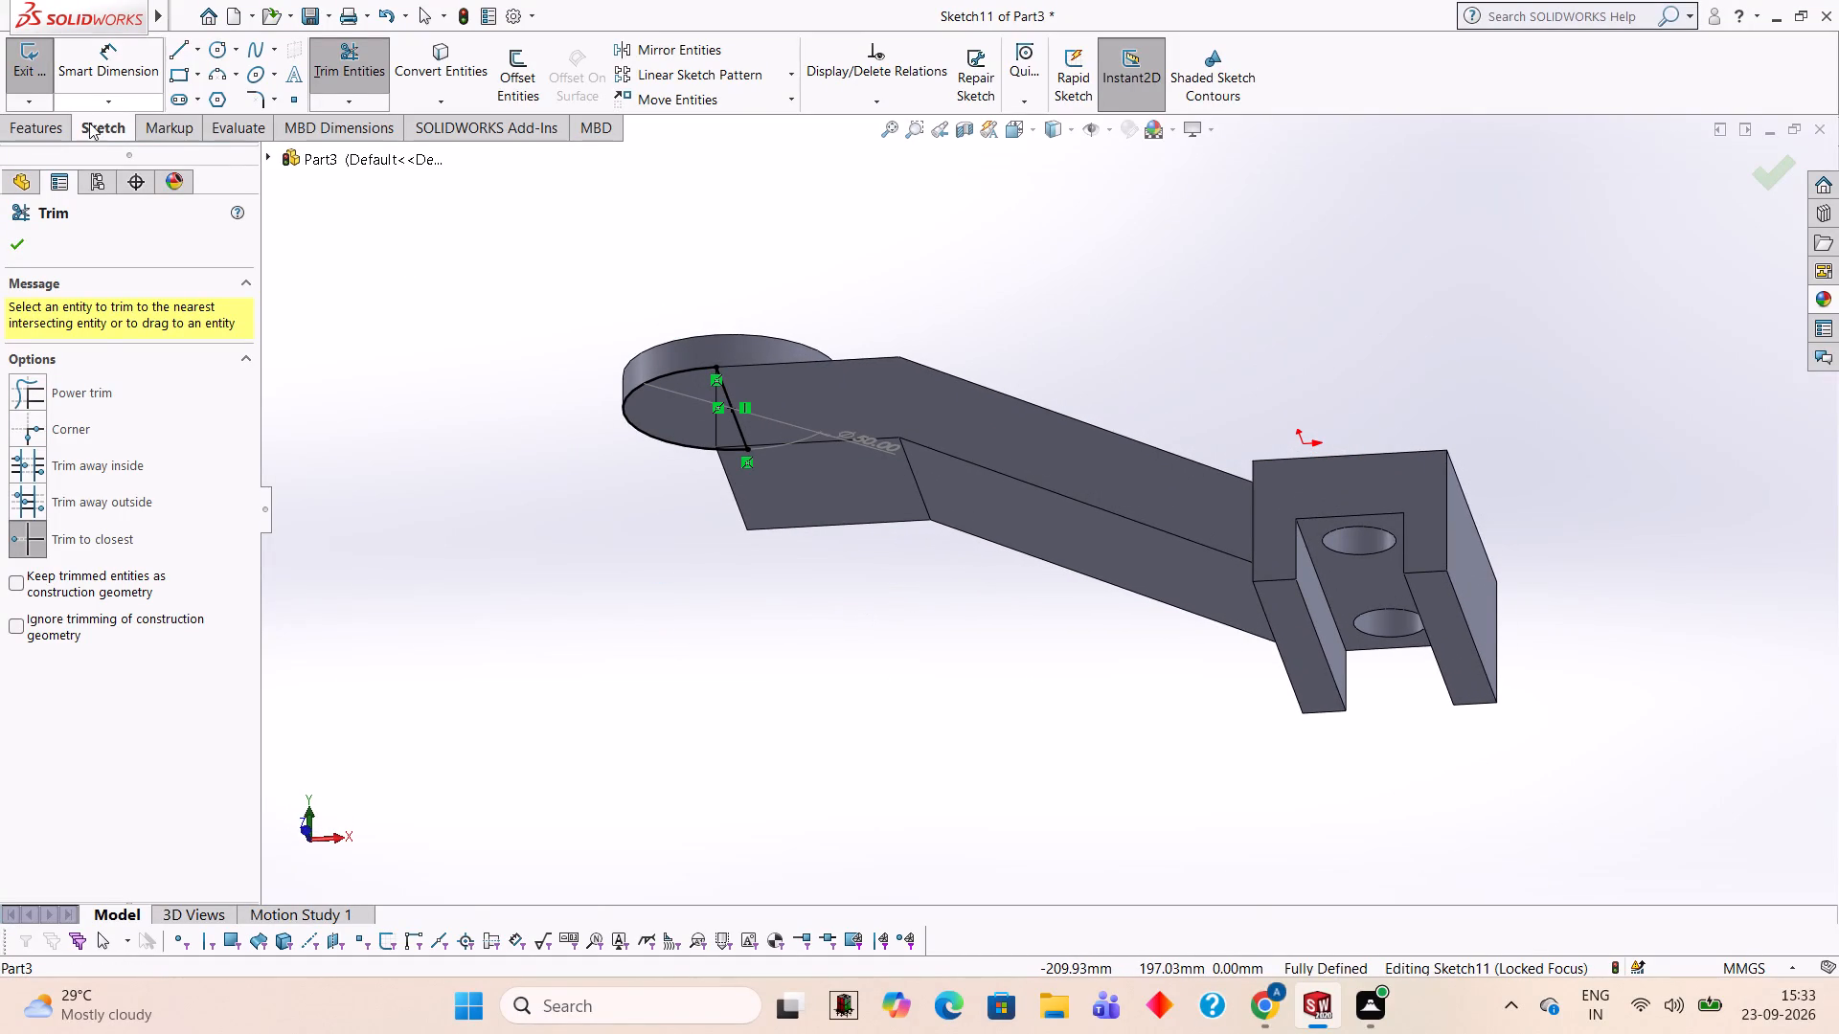
left_click(64, 131)
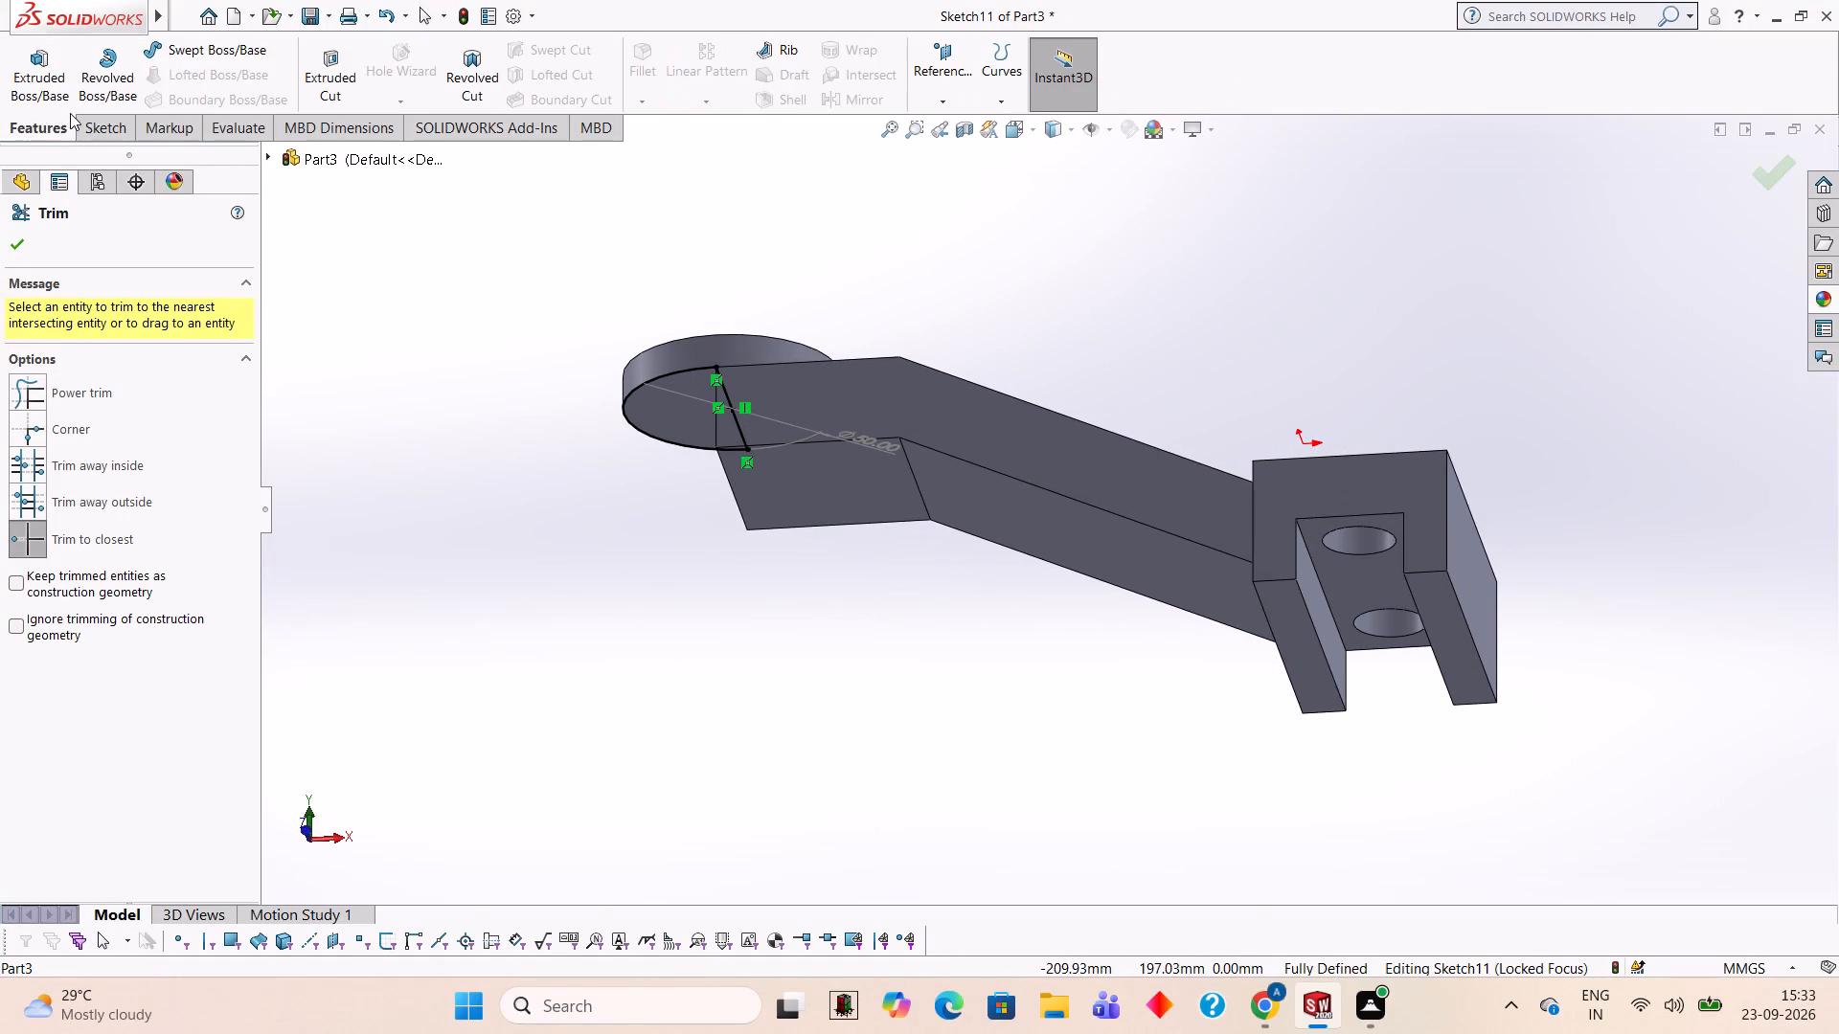
left_click(17, 77)
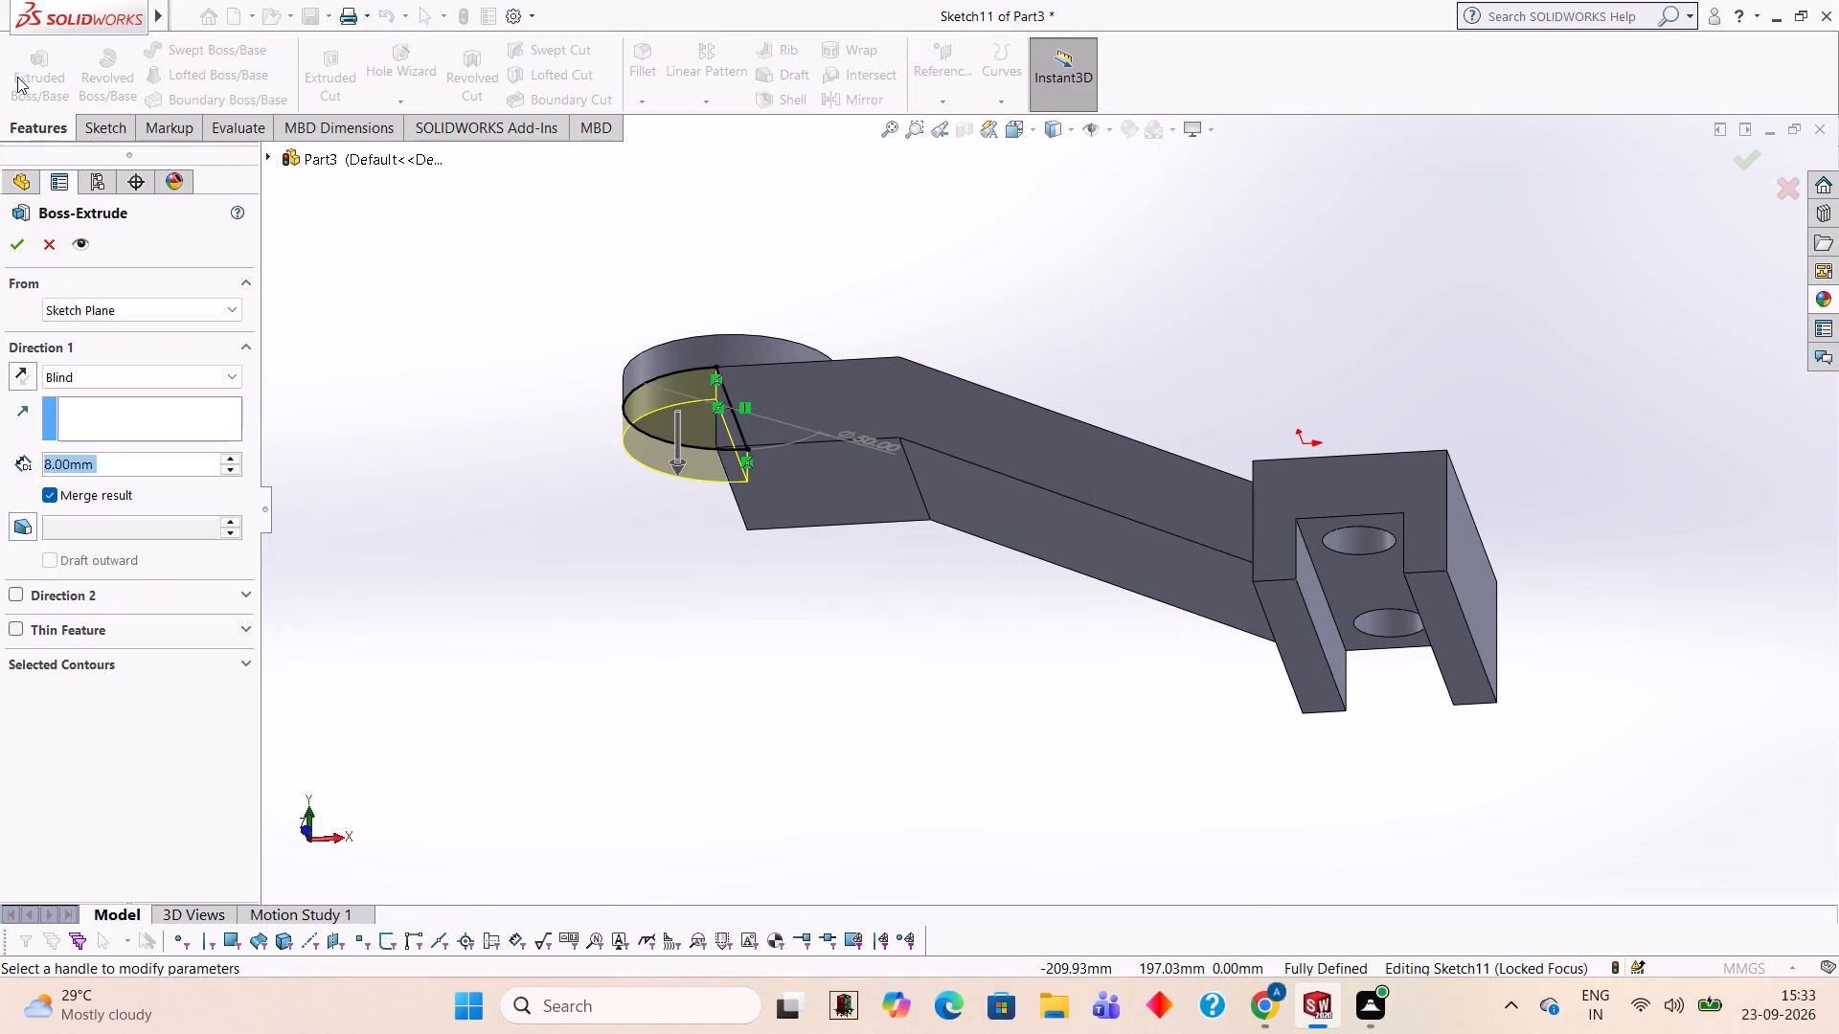
type("20")
key("Return")
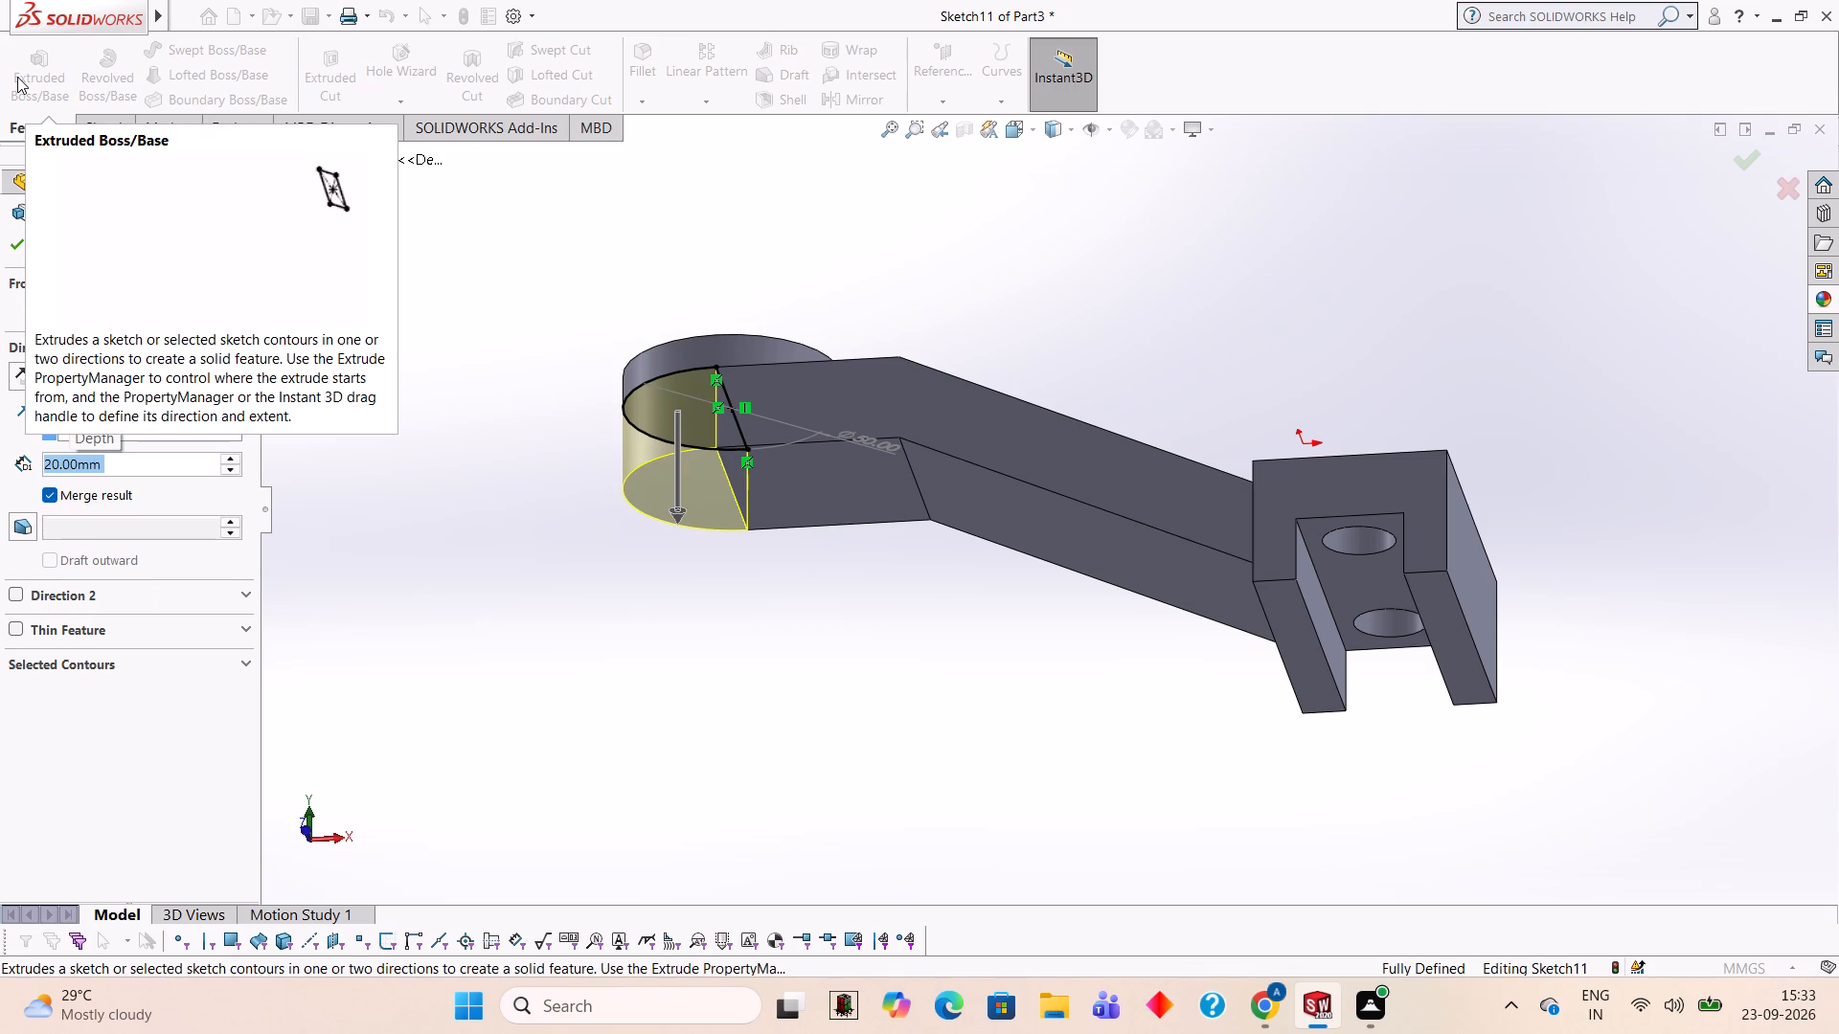
left_click(20, 245)
left_click(474, 304)
In a new sketch on the underside of the arm's rounded end, draw a 50 mm diameter circle centred on the end arc's centre.
middle_click_drag(810, 282, 843, 534)
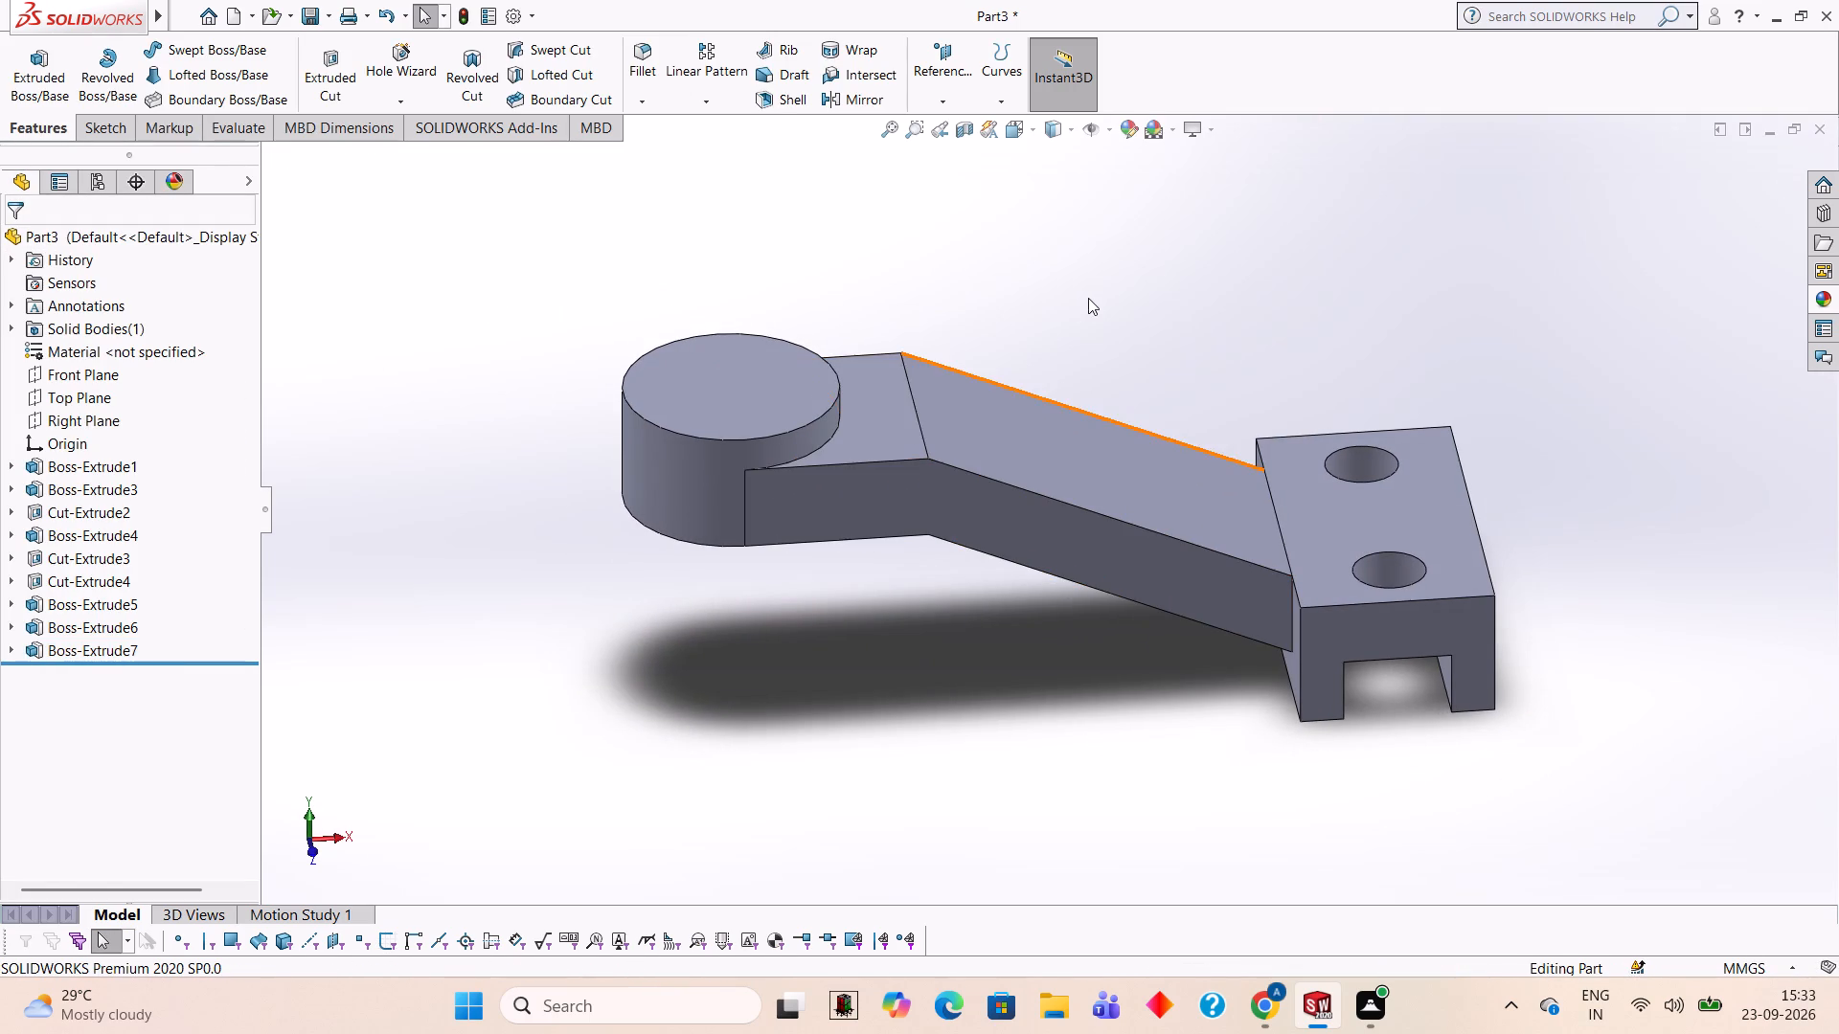
middle_click_drag(1089, 298, 1018, 259)
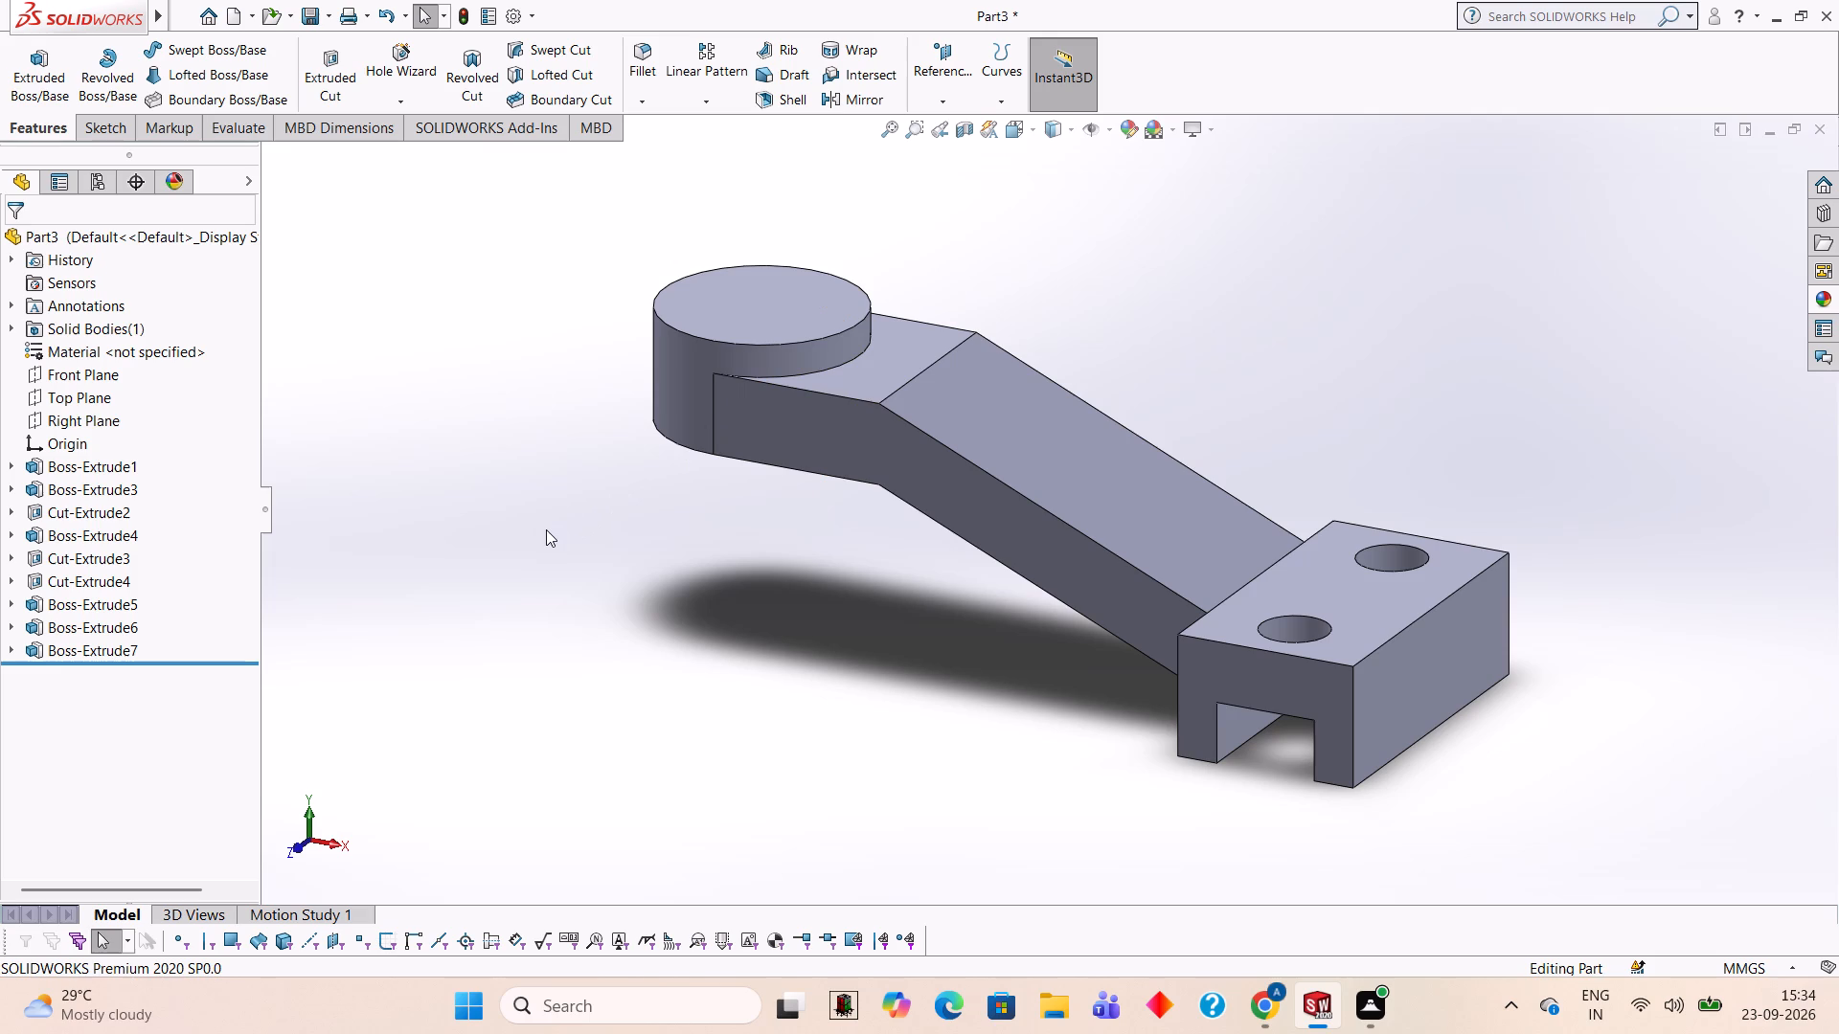
middle_click_drag(634, 519, 650, 427)
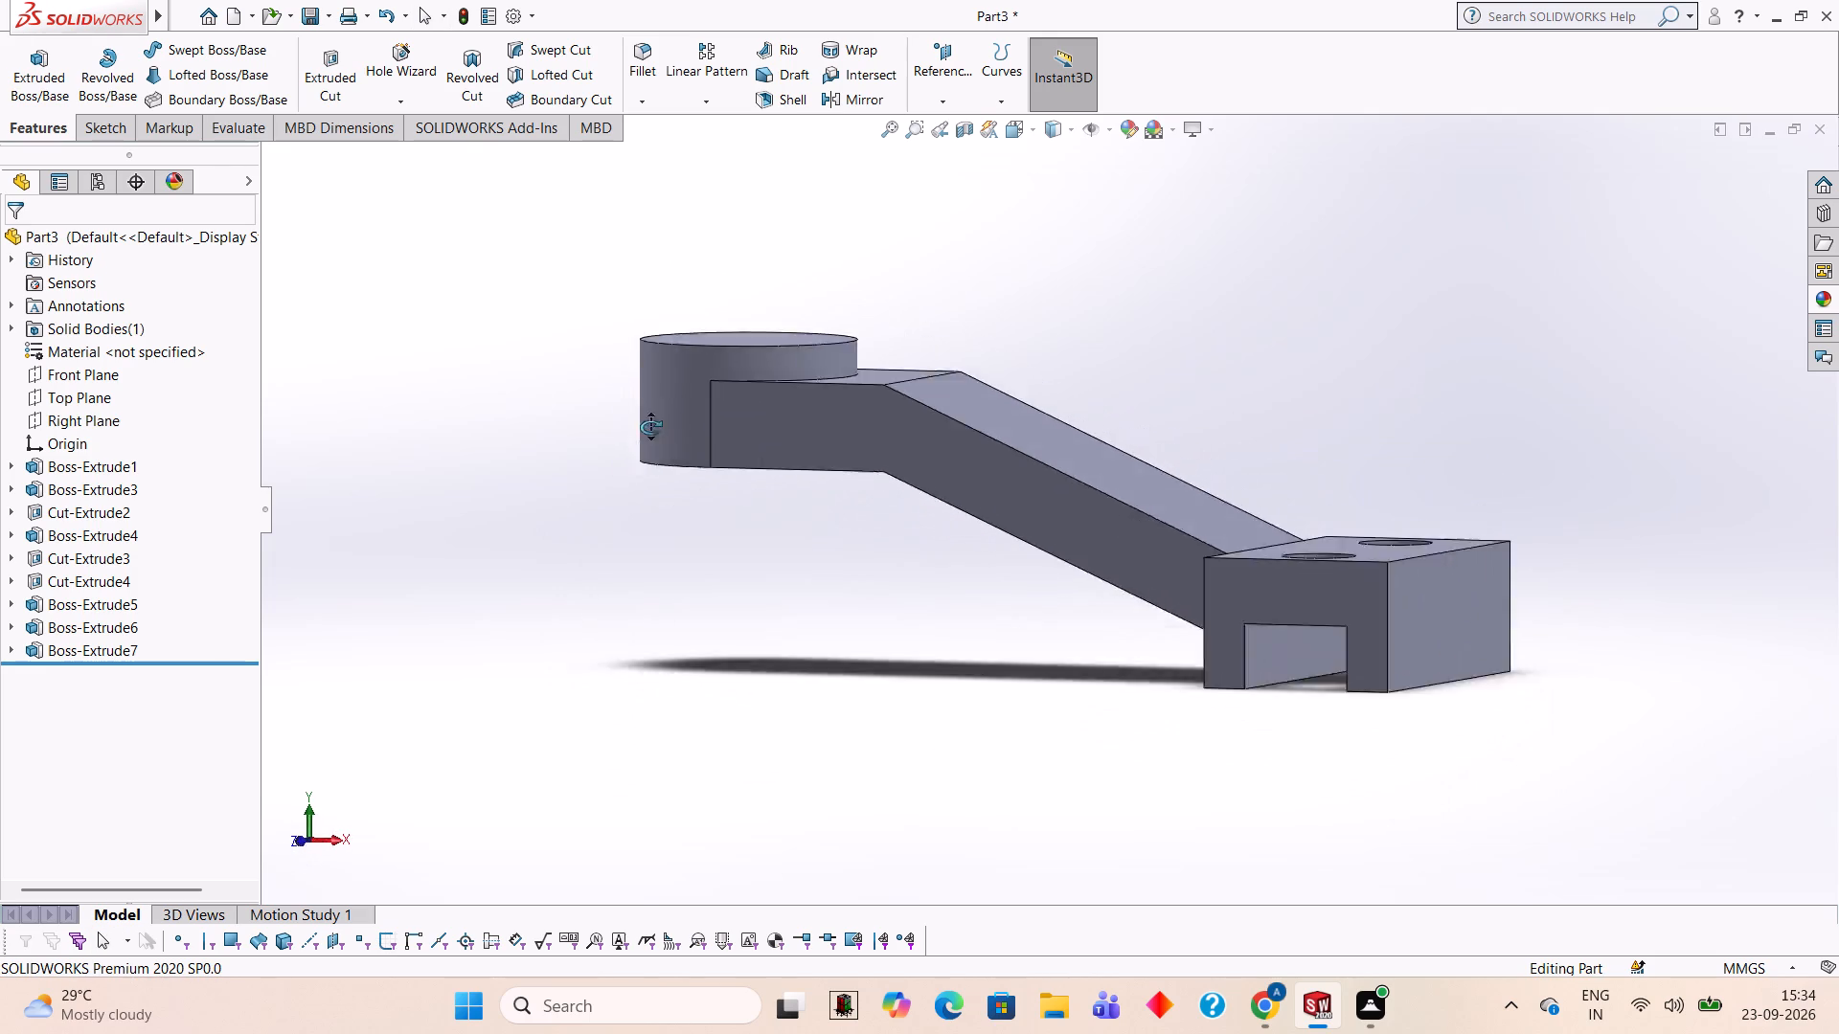
middle_click_drag(650, 427, 682, 349)
middle_click_drag(790, 760, 794, 319)
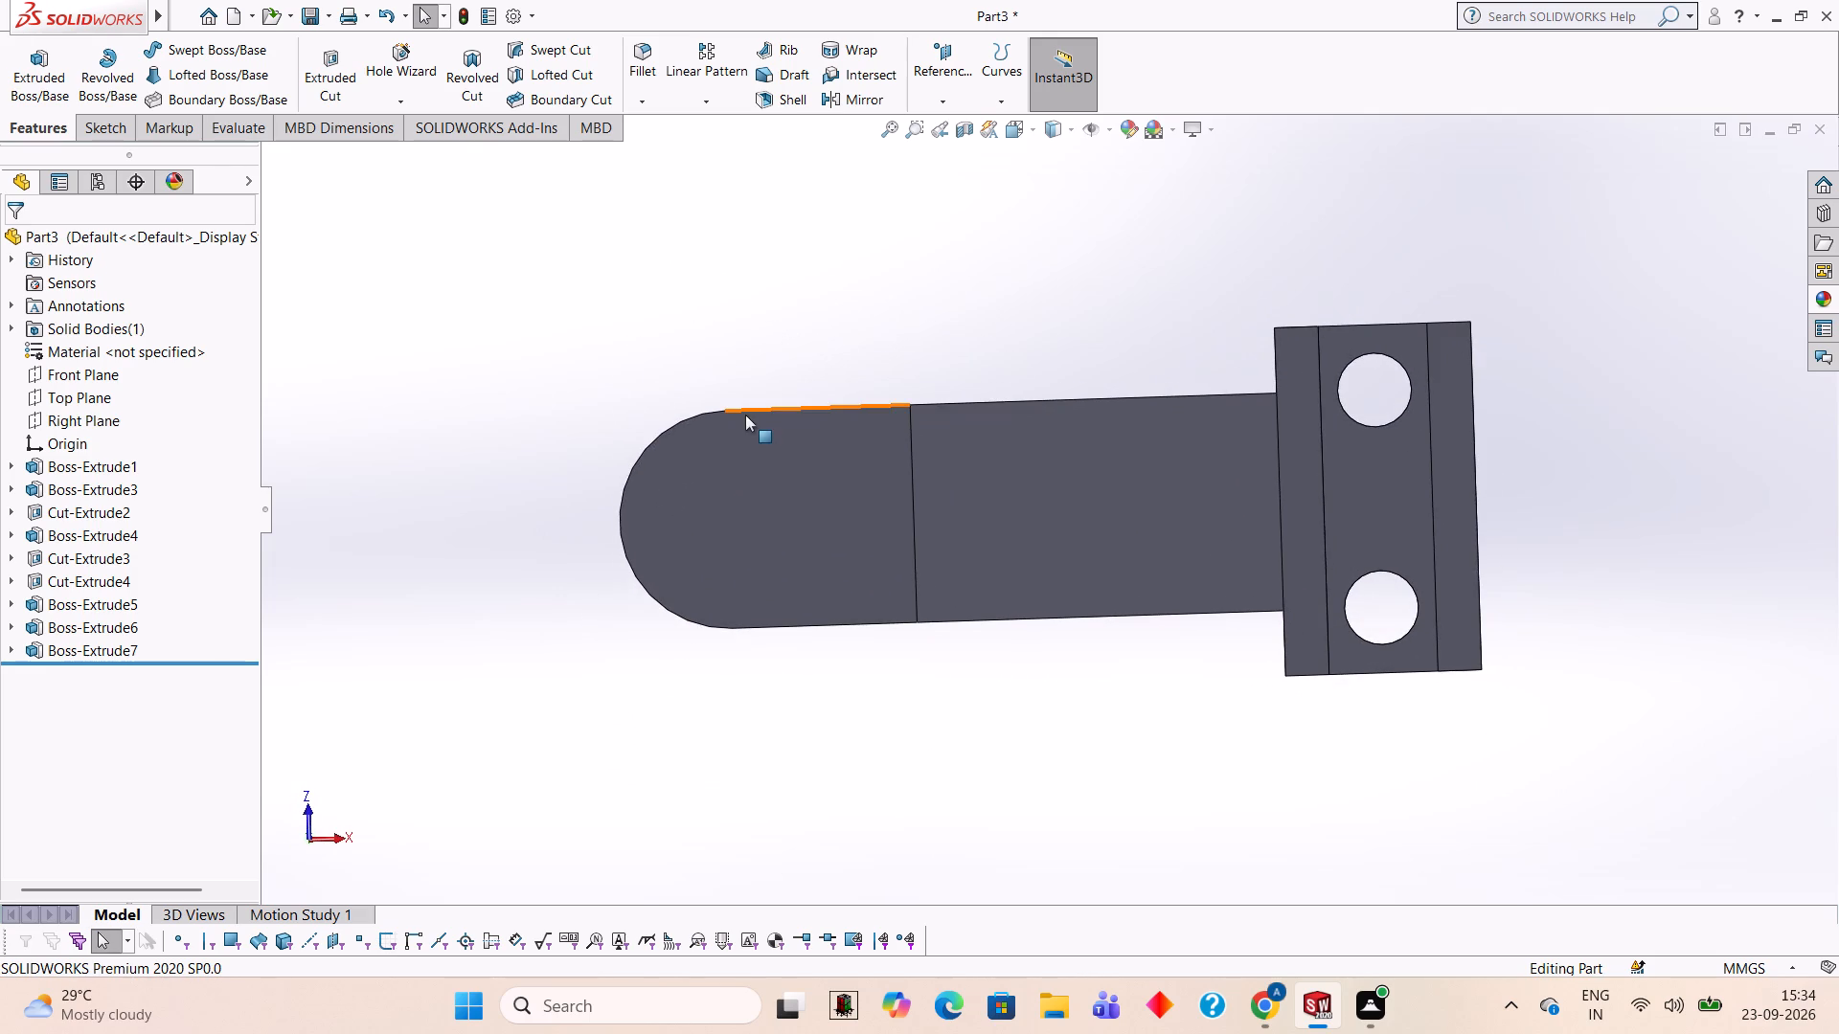
left_click(733, 520)
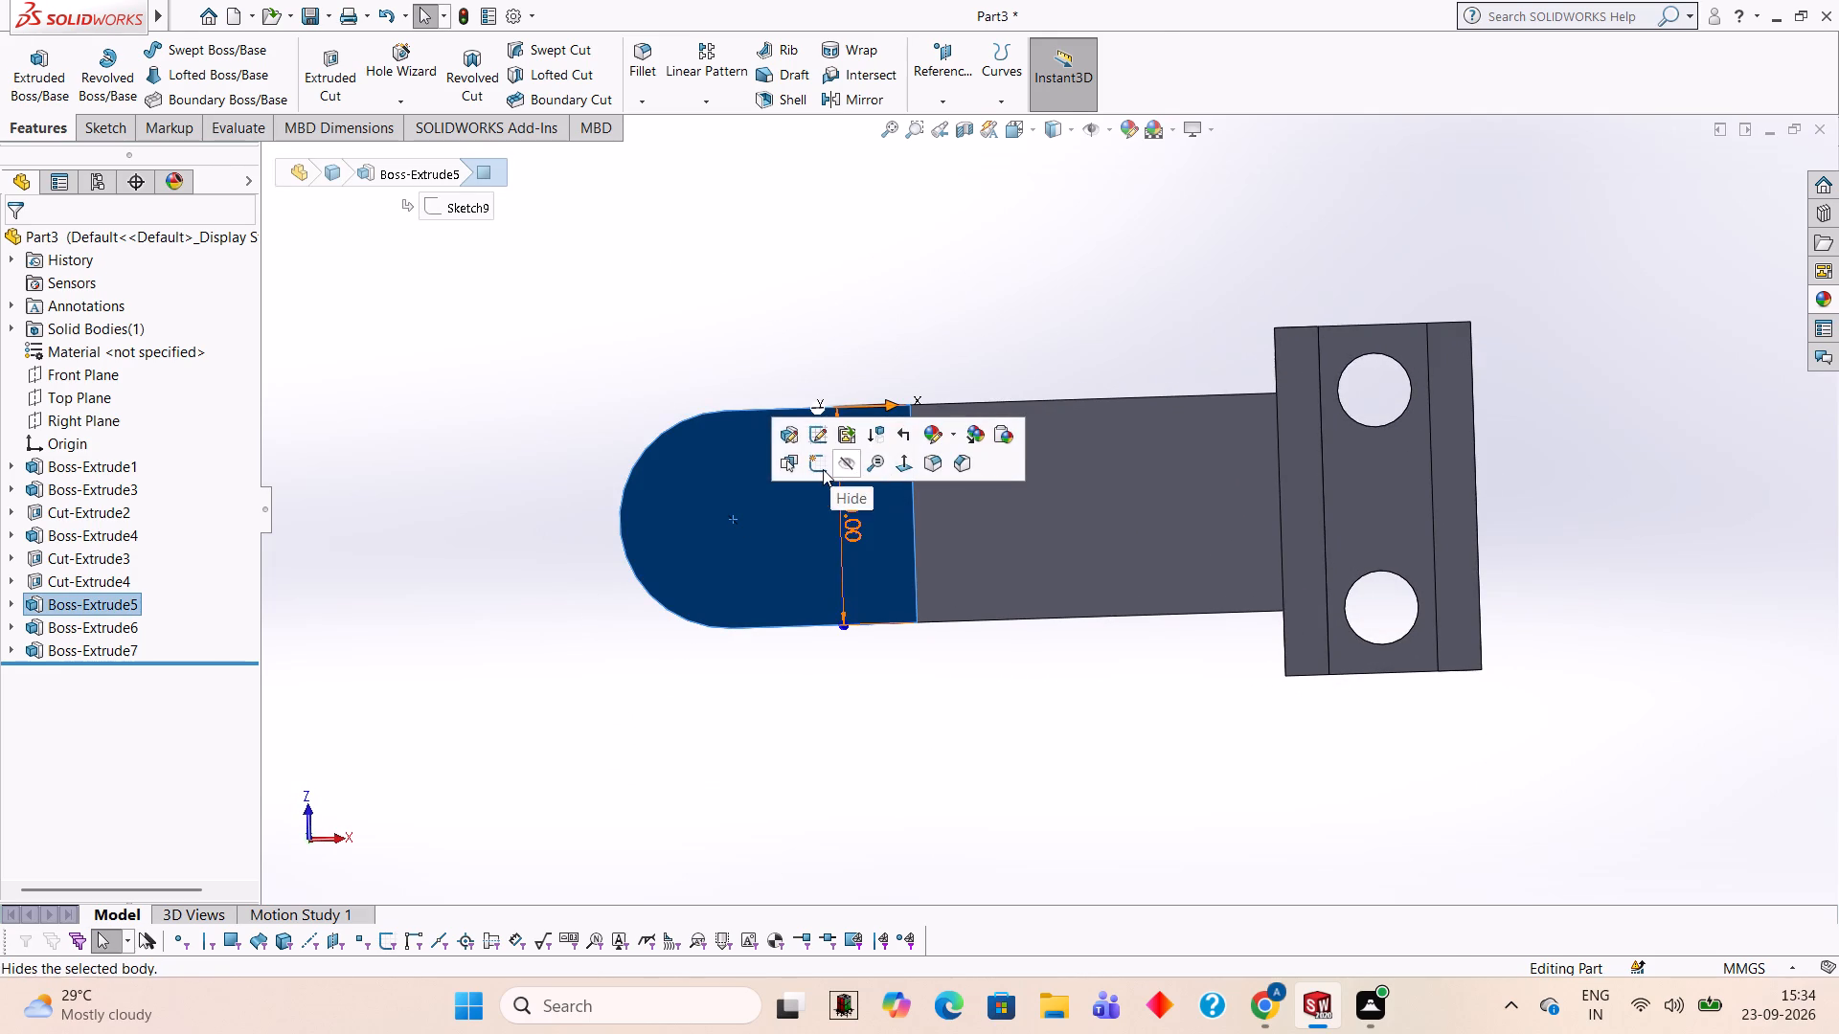
left_click(823, 469)
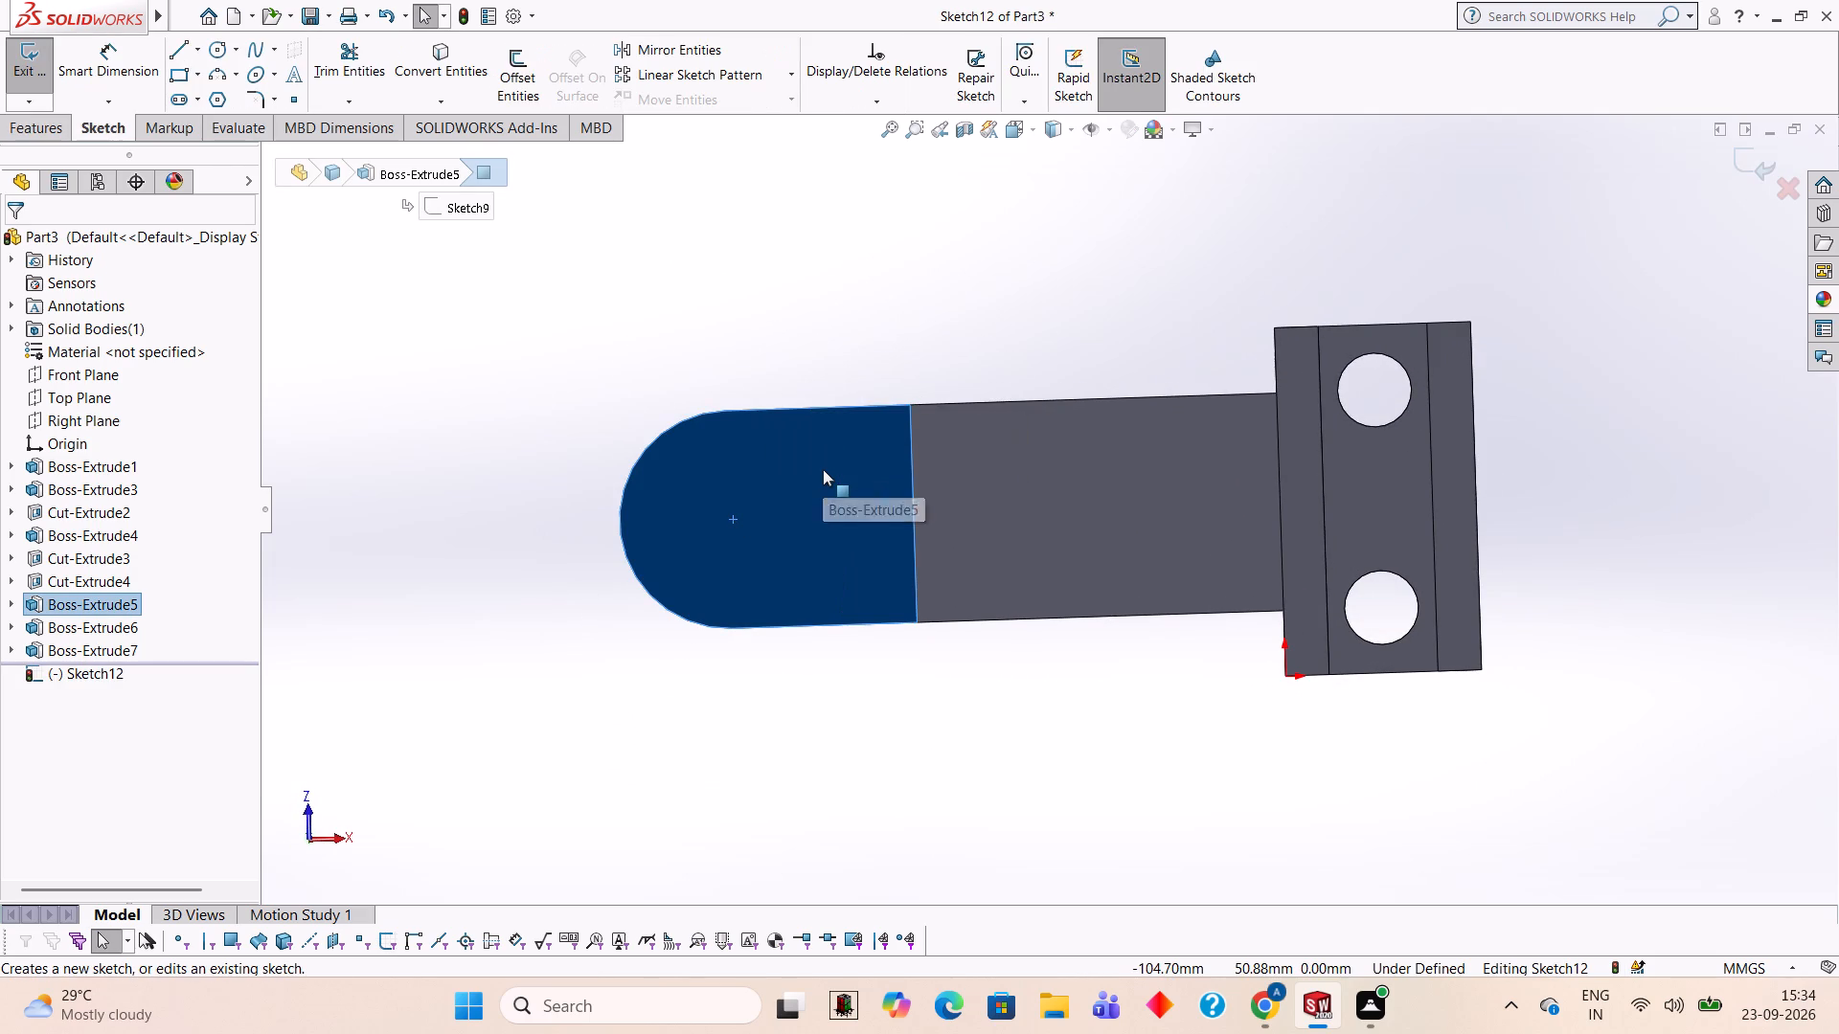
key("ctrl+8")
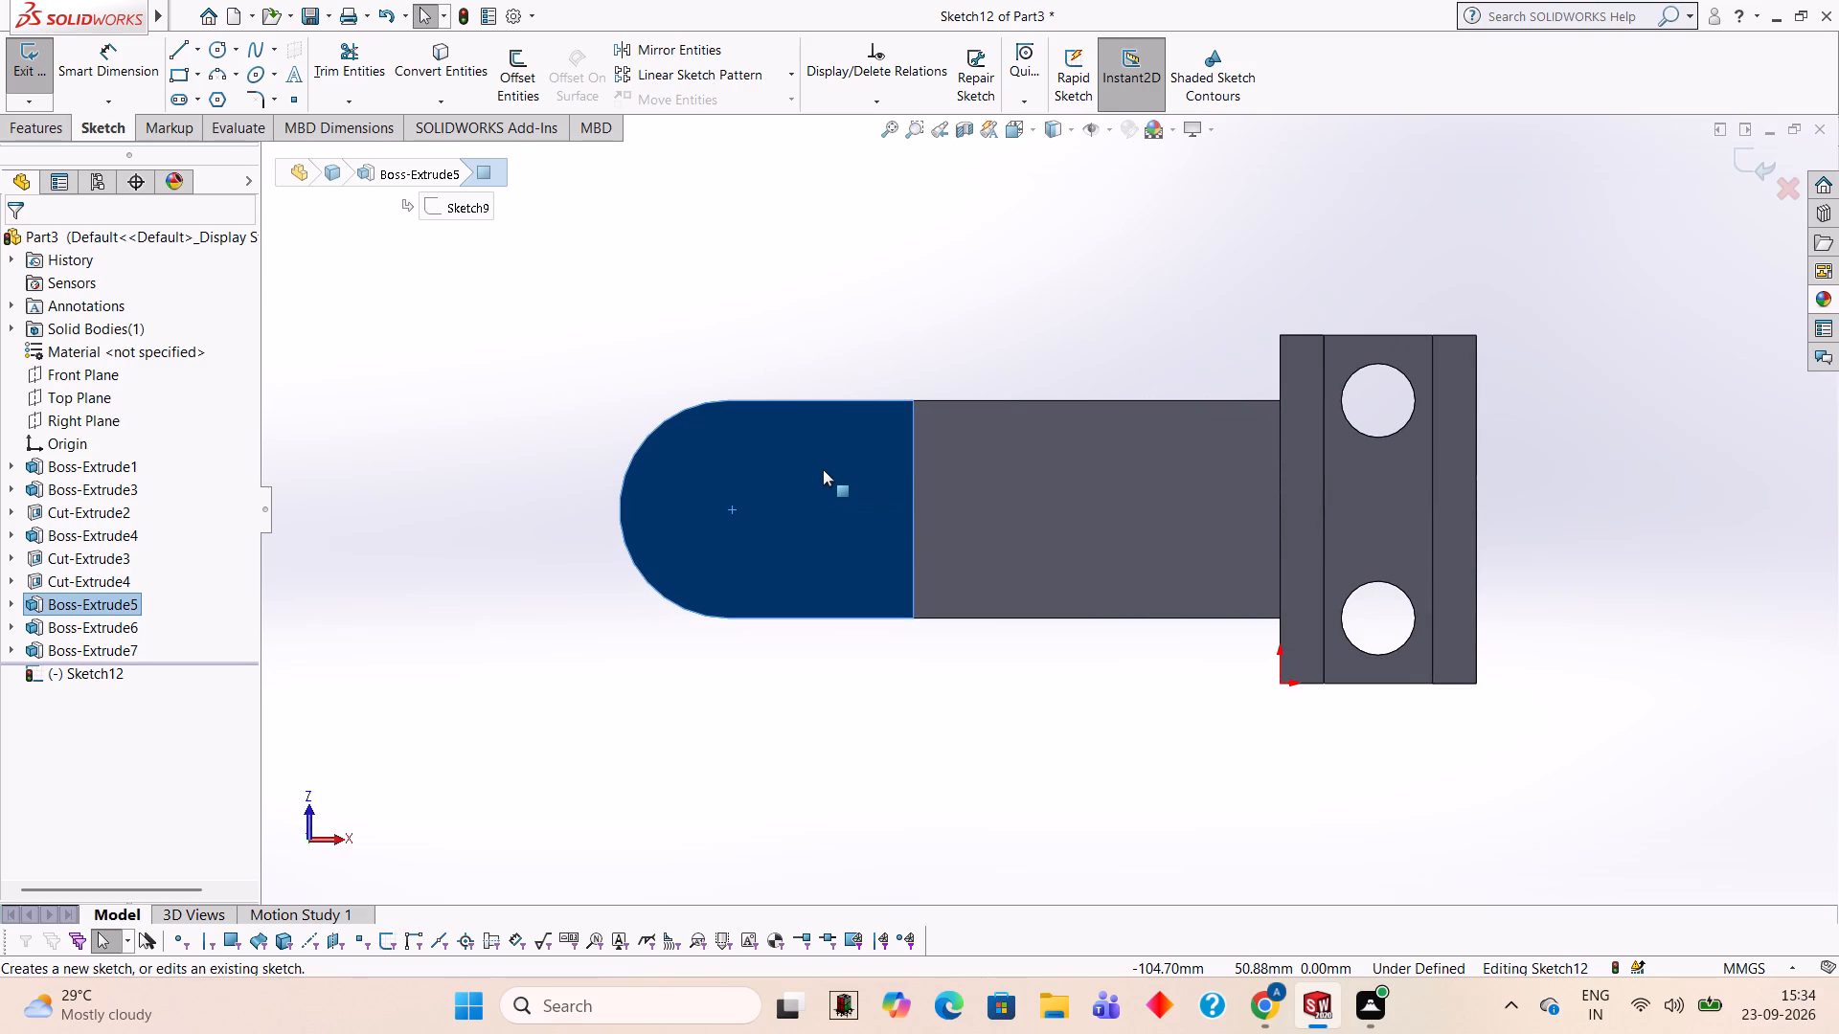
key("ctrl+8")
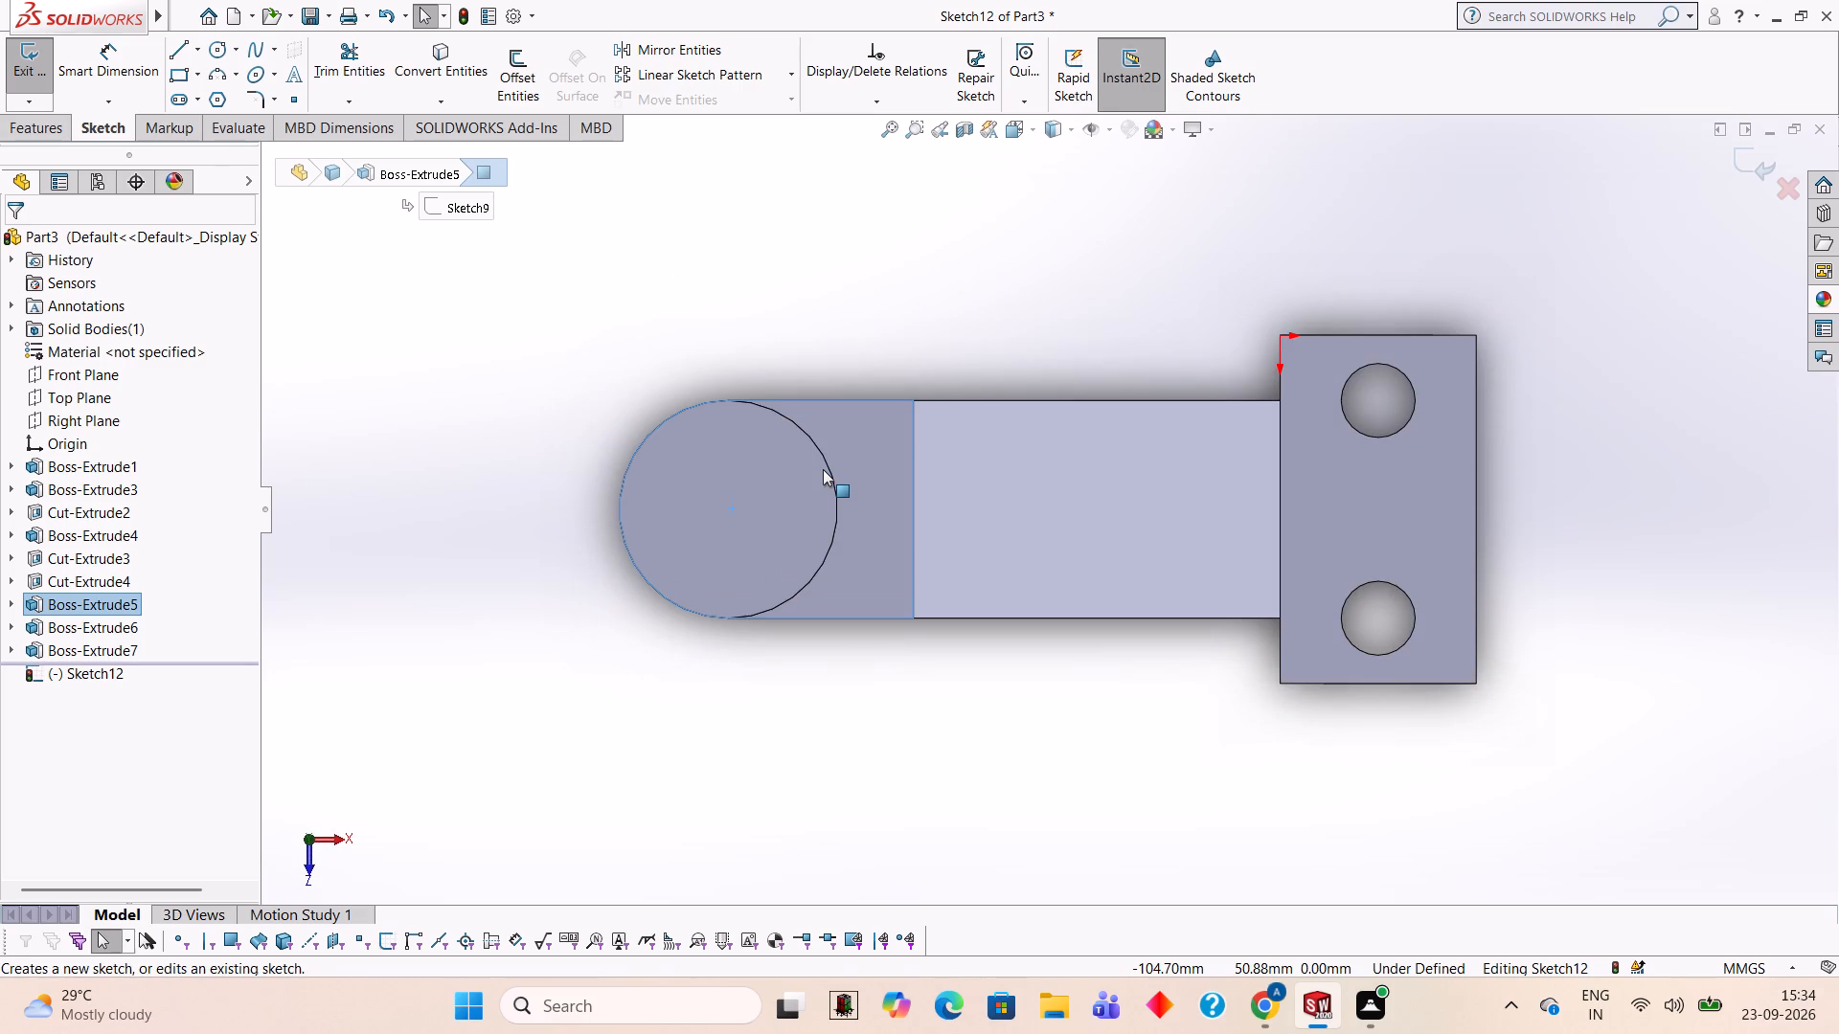
key("ctrl+8")
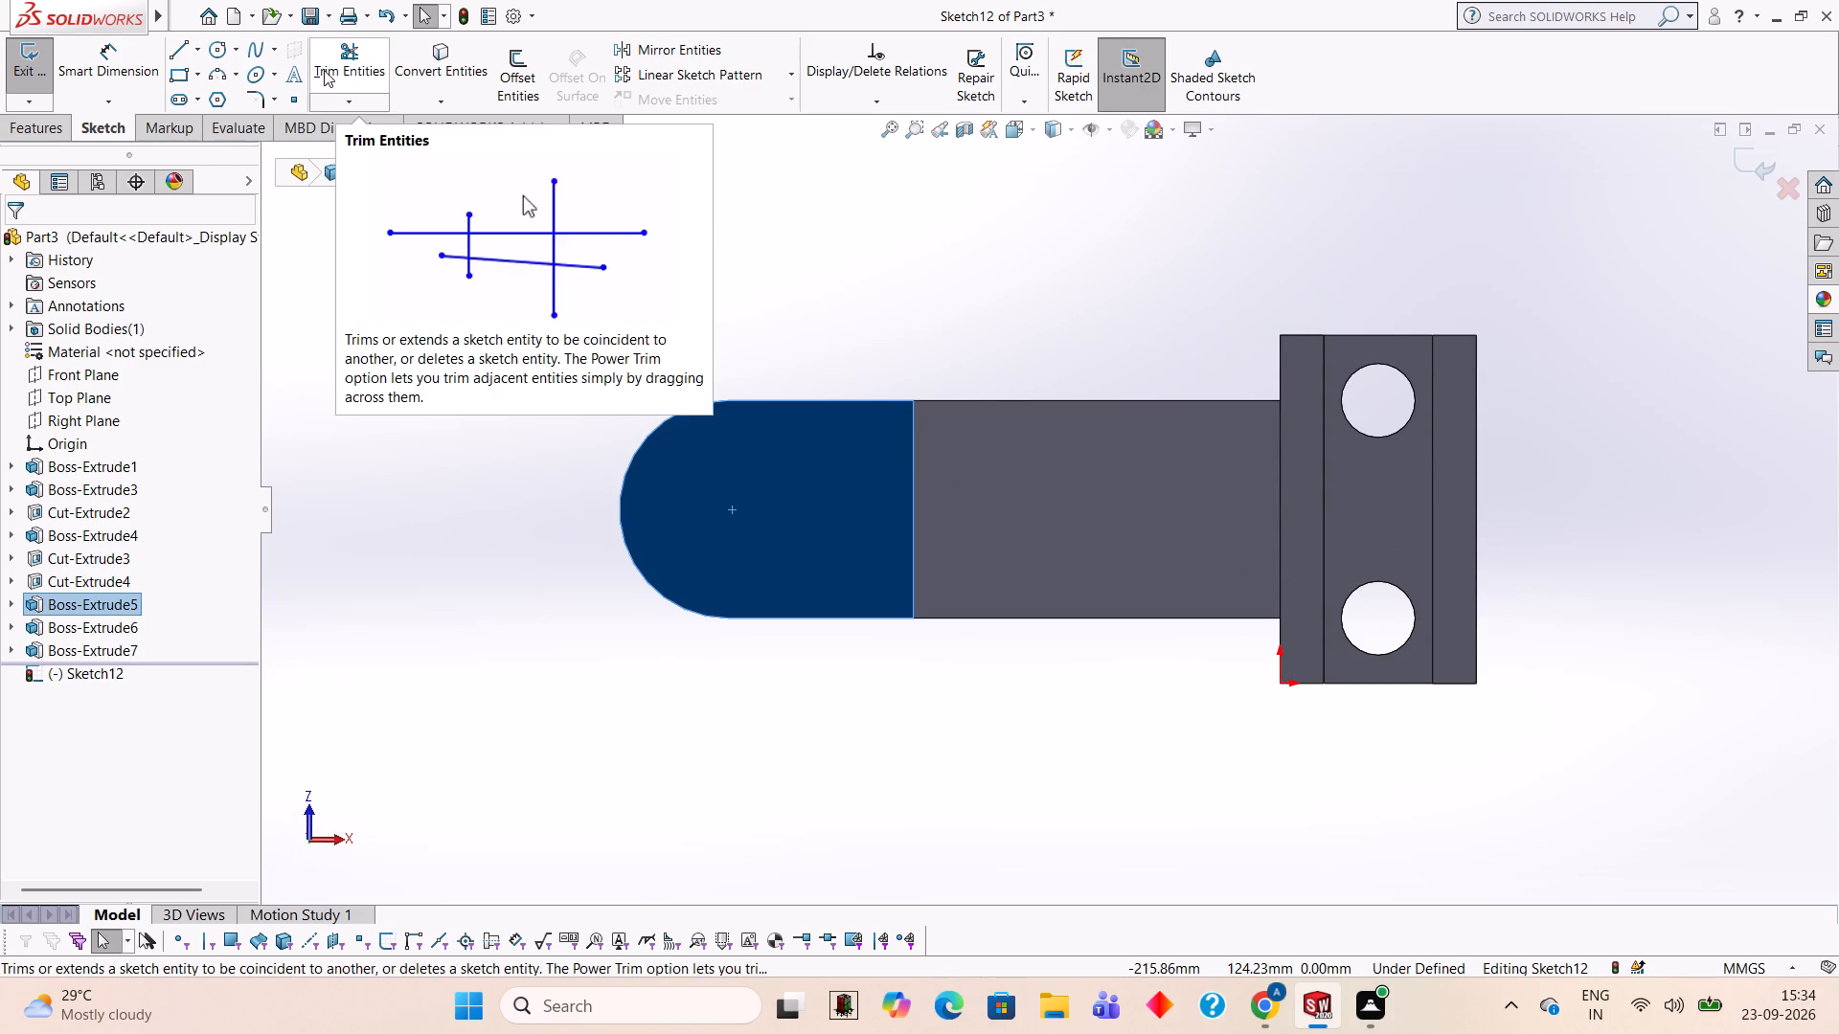
left_click(207, 50)
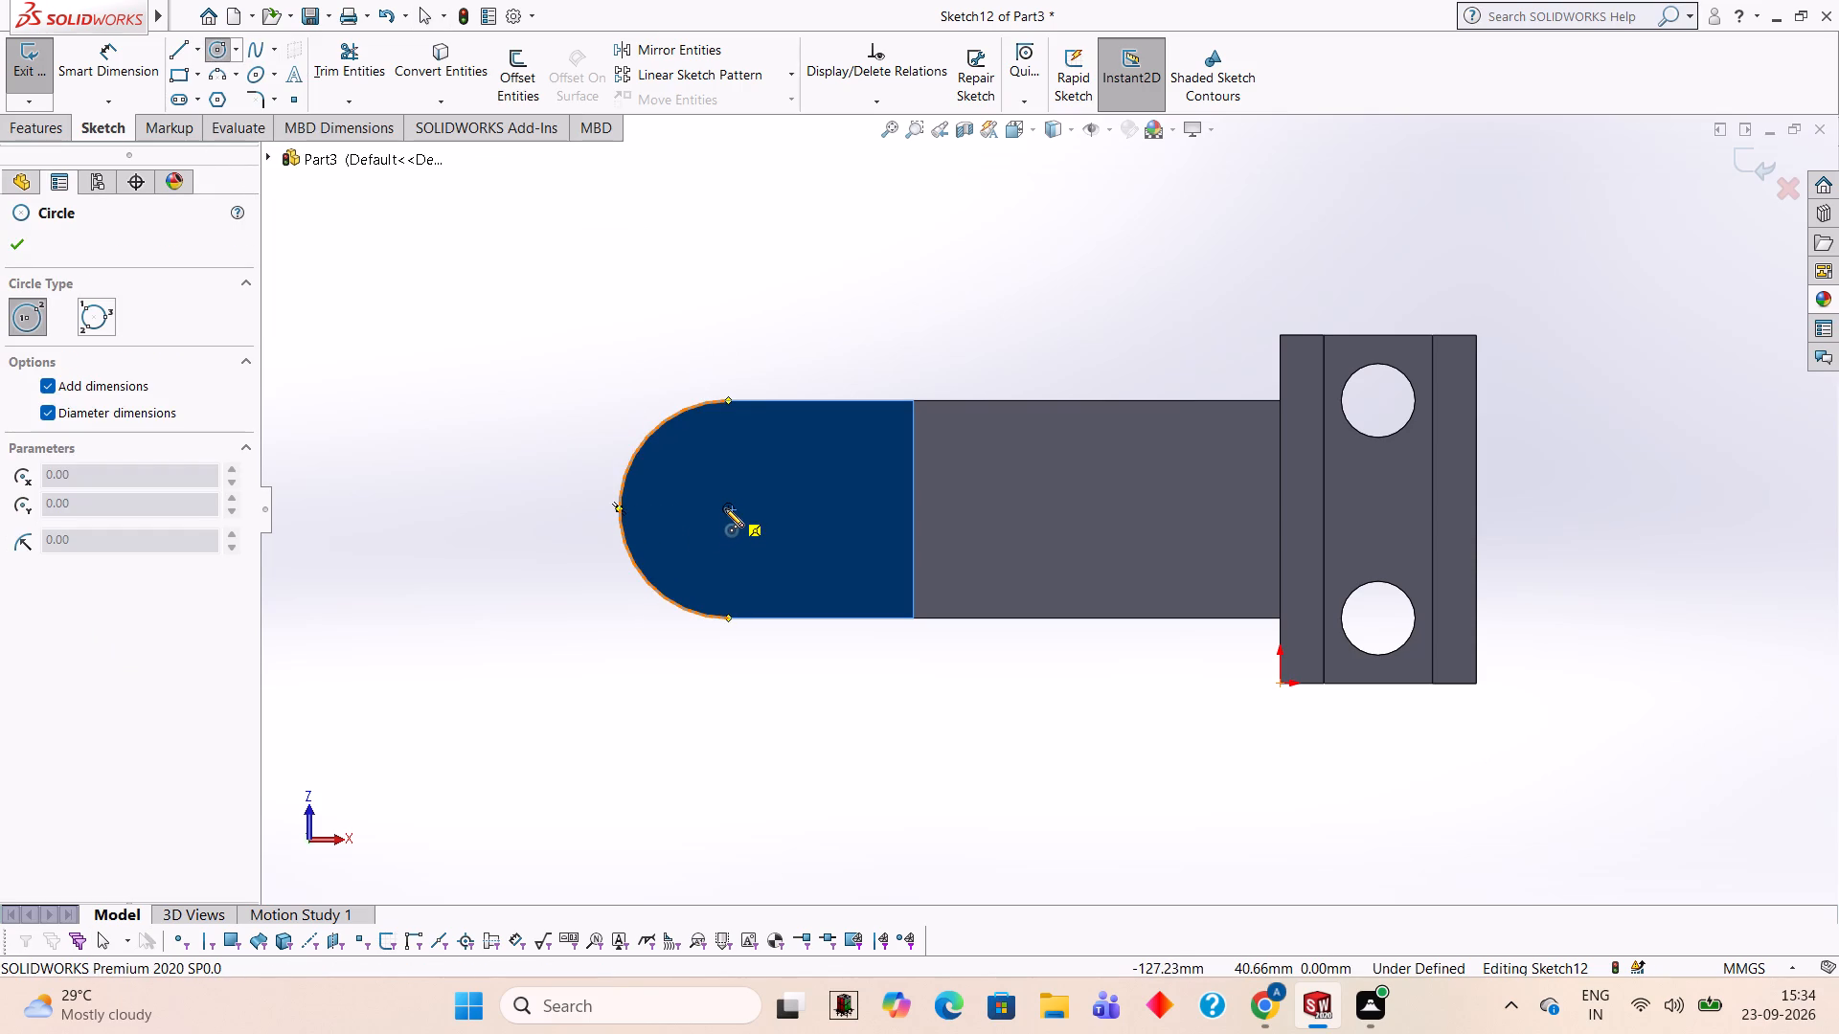
left_click(727, 508)
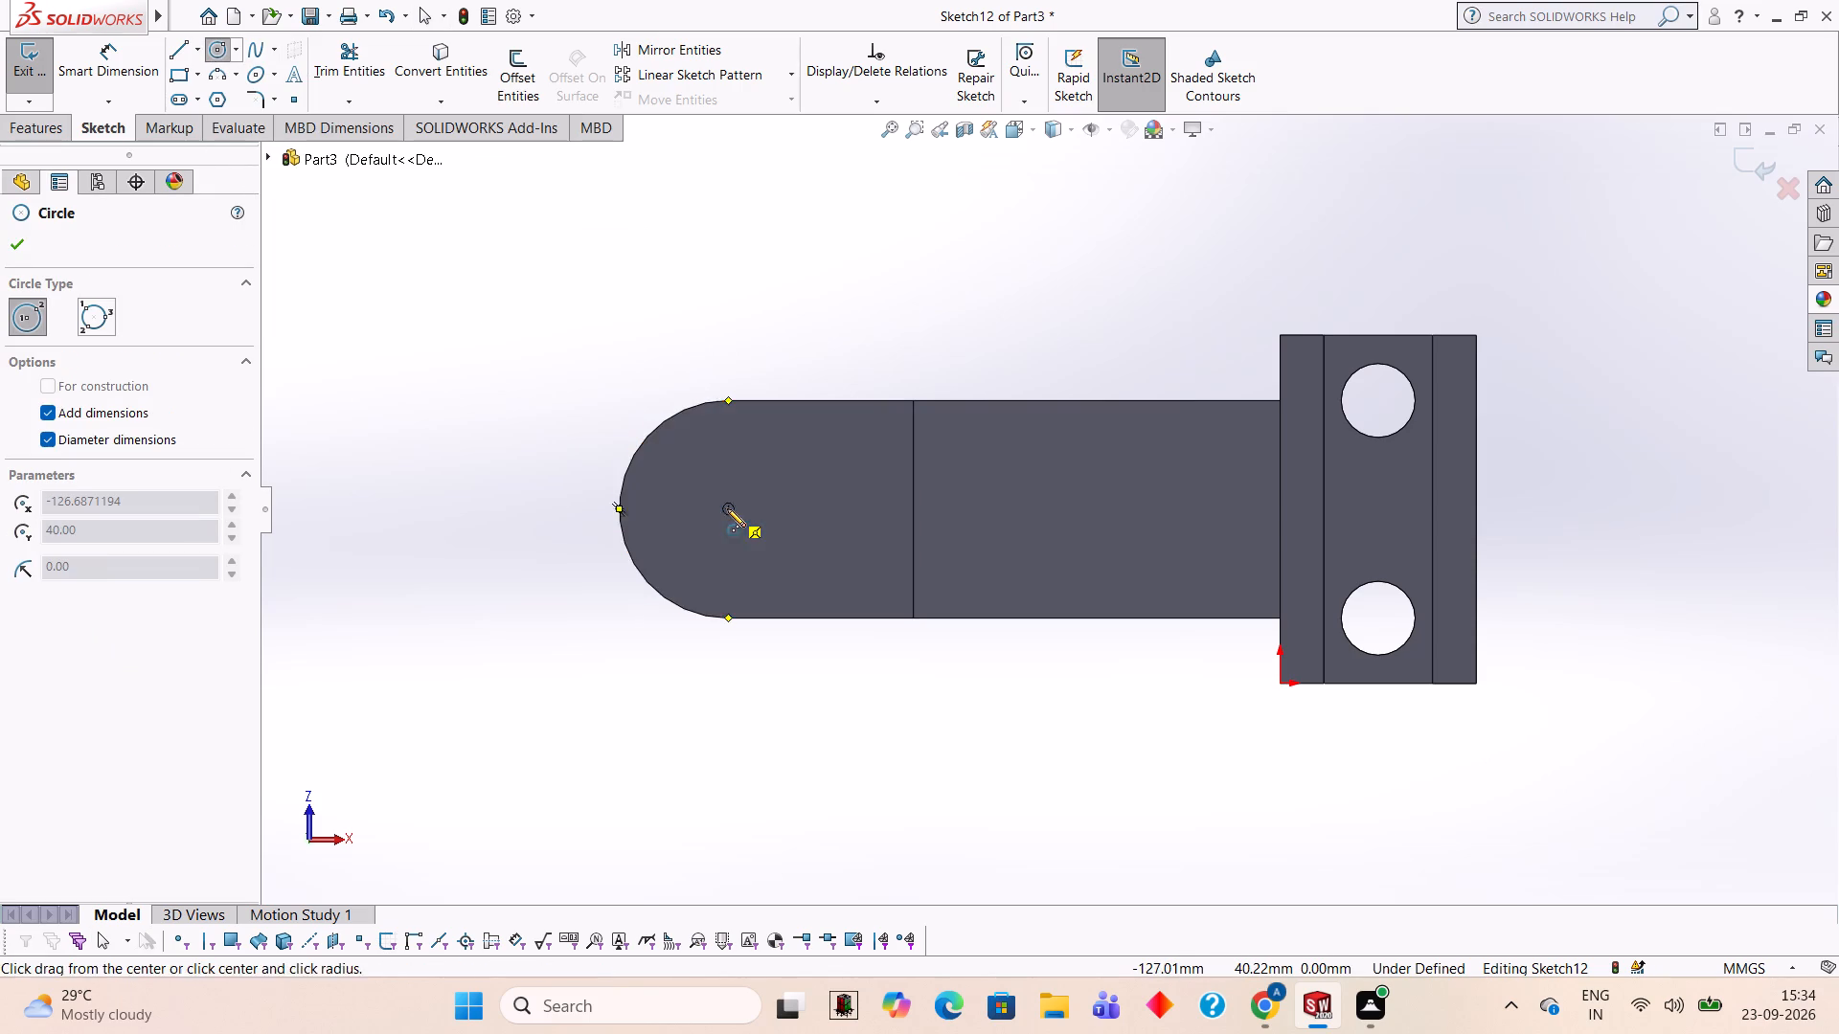
type("50")
key("Return")
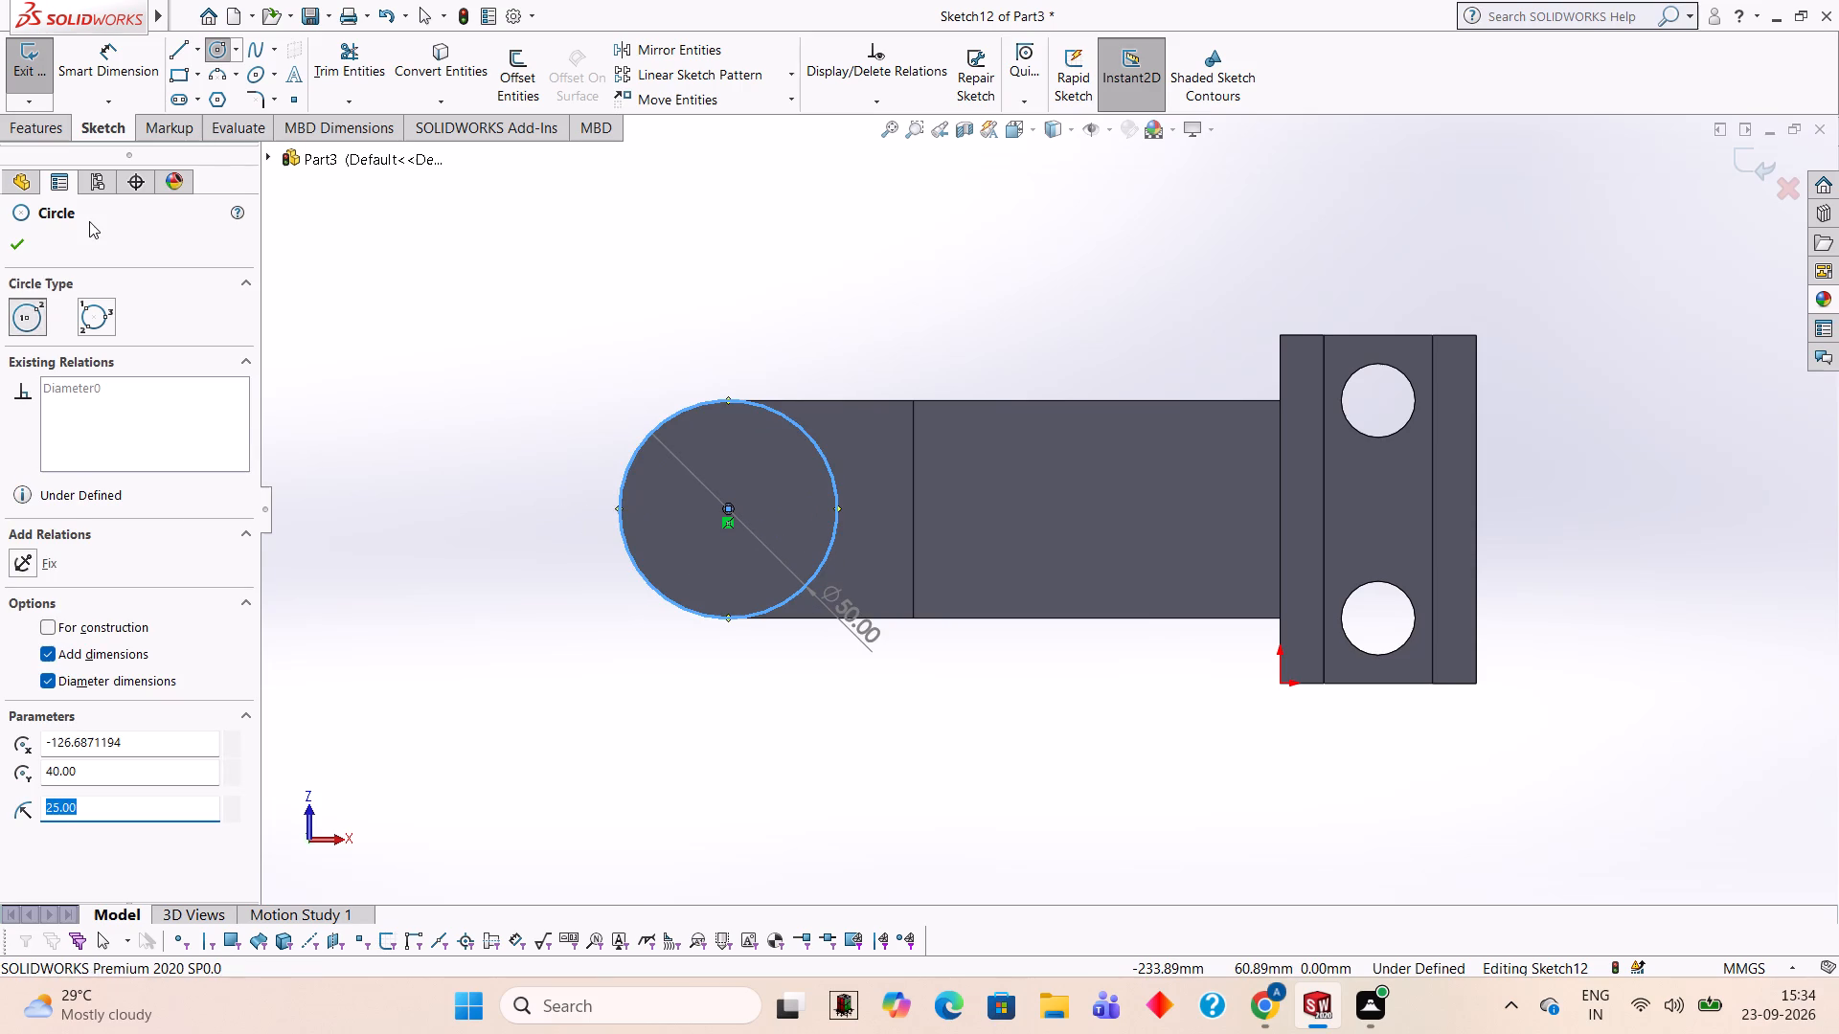
Extrude the circle downward as a boss with a blind depth of 8 mm, merged with the arm.
left_click(27, 134)
left_click(33, 86)
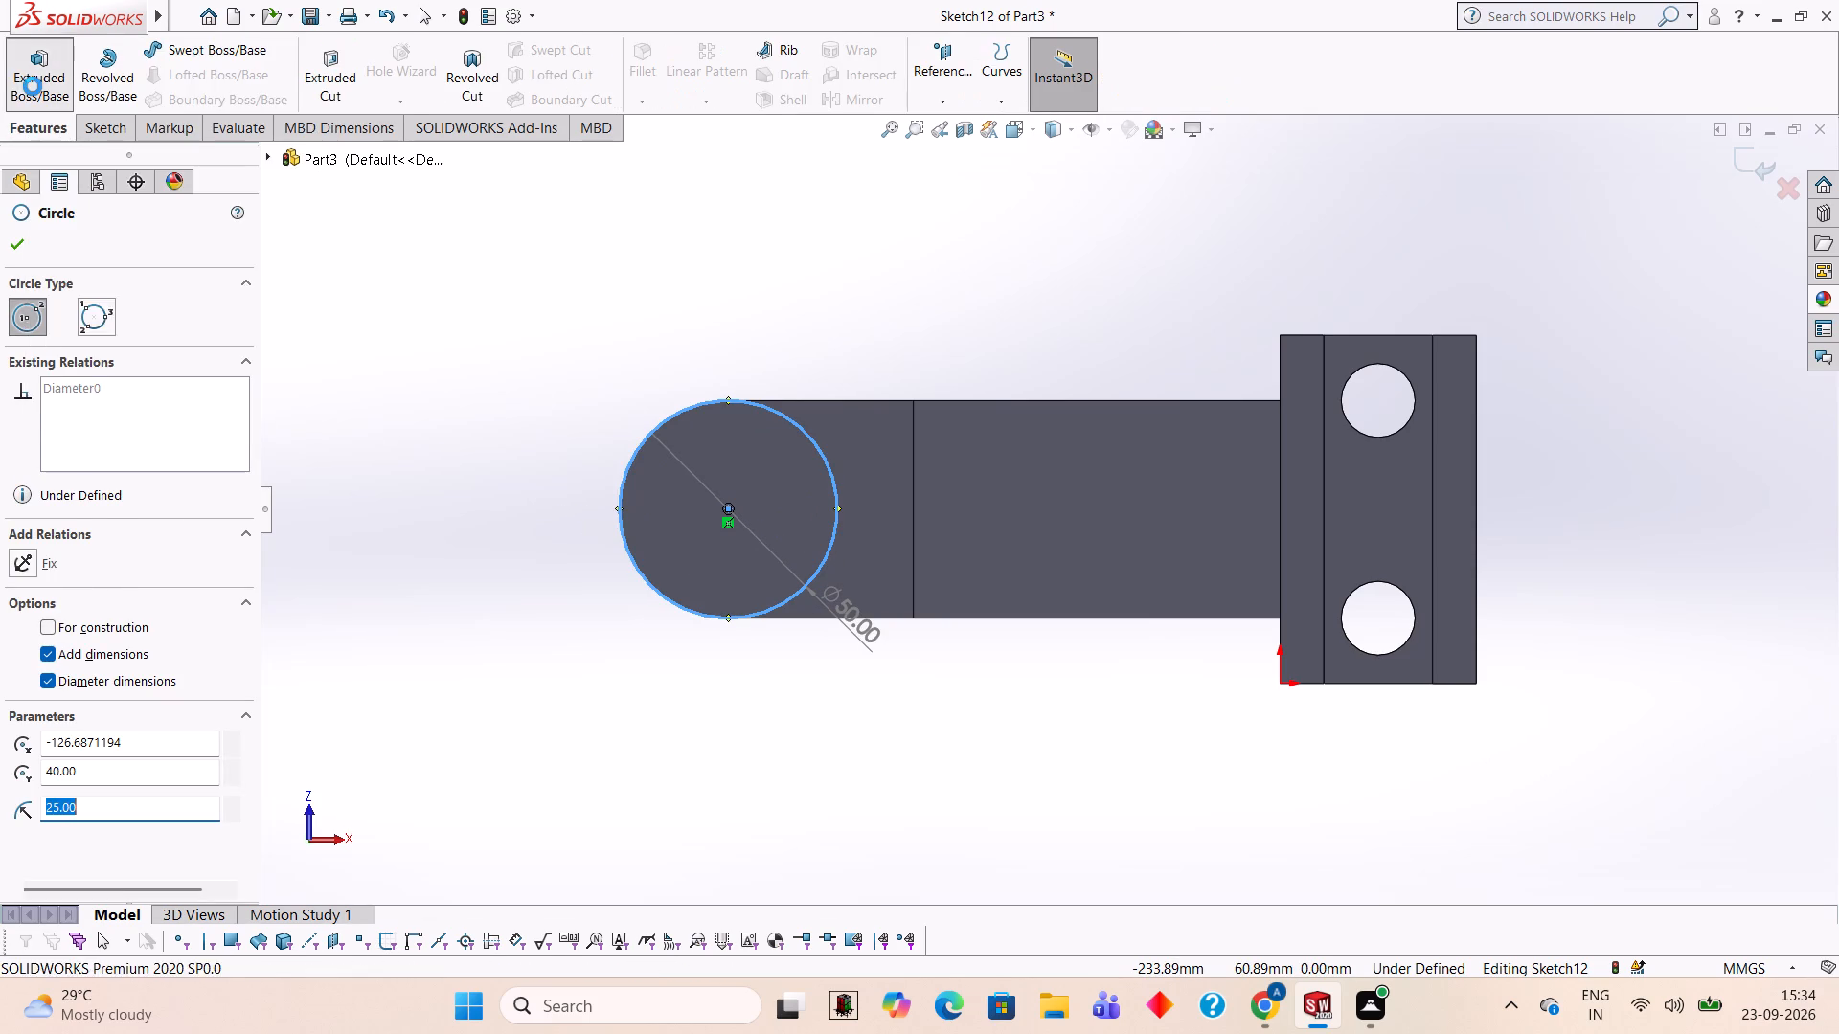
middle_click_drag(1270, 272, 1240, 589)
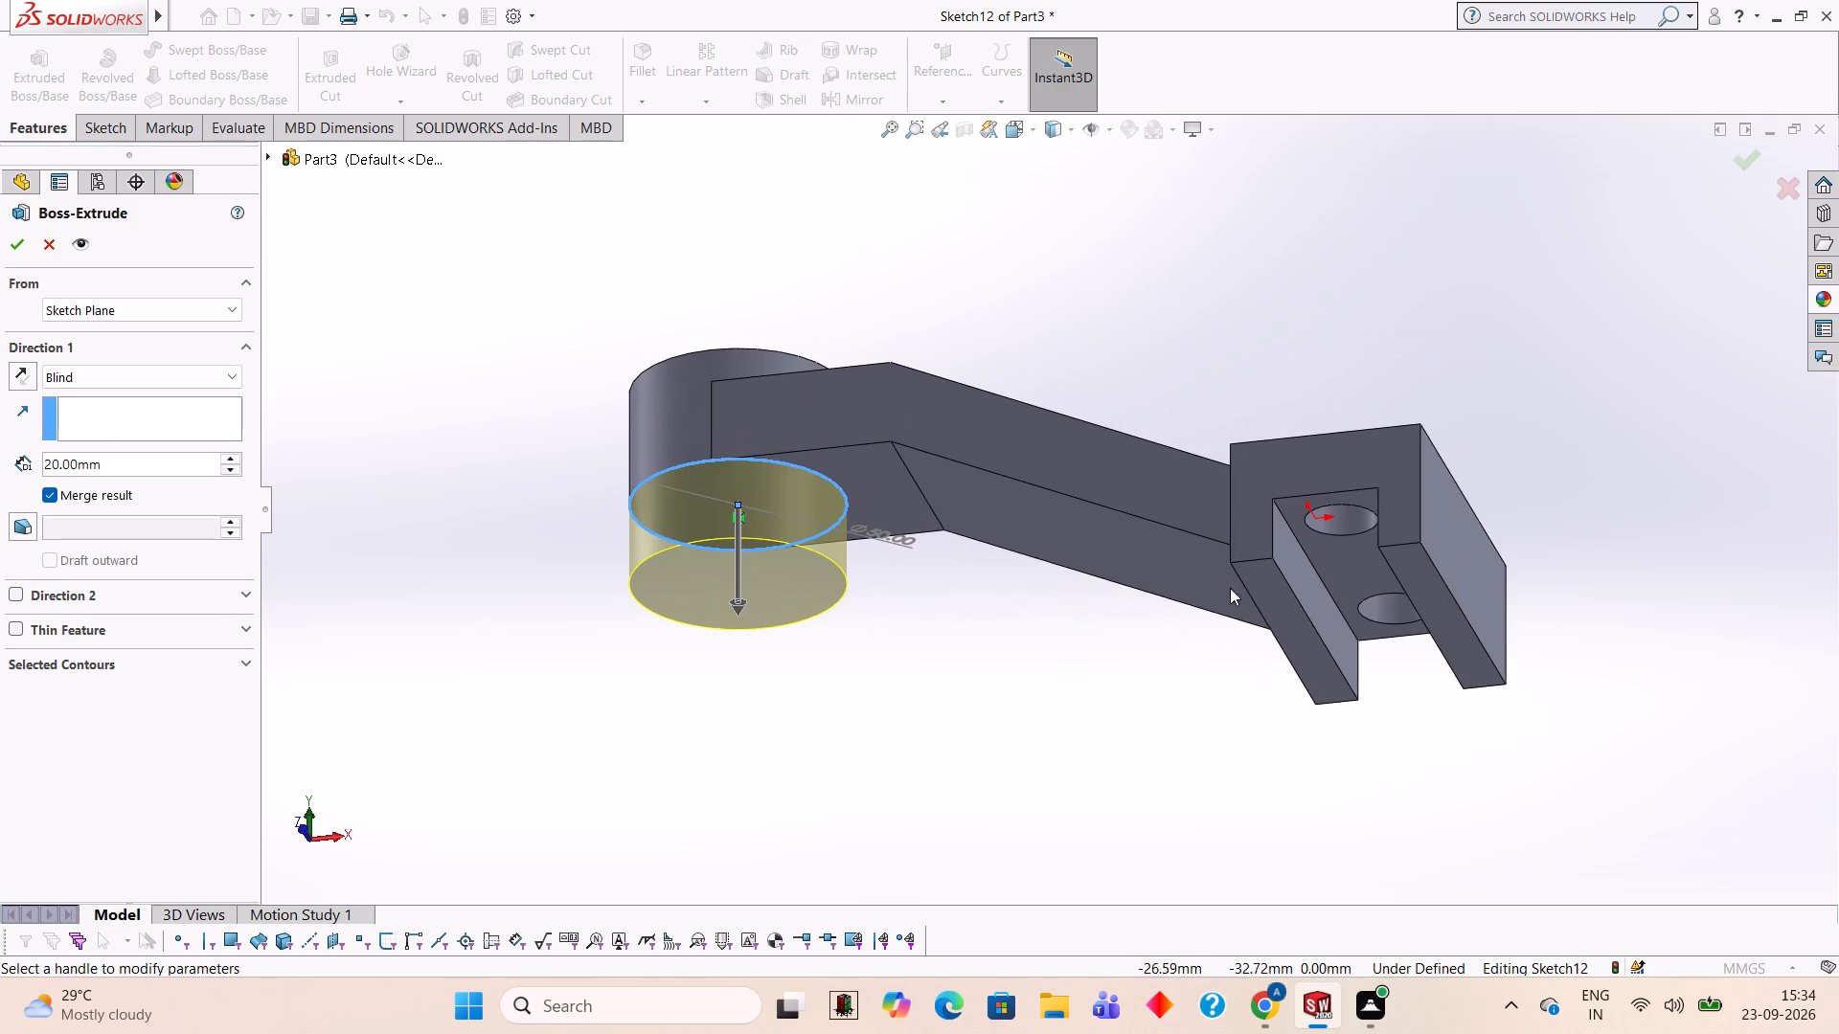
left_click(201, 467)
key("BackSpace")
key("BackSpace")
key("BackSpace")
key("BackSpace")
key("BackSpace")
key("BackSpace")
key("BackSpace")
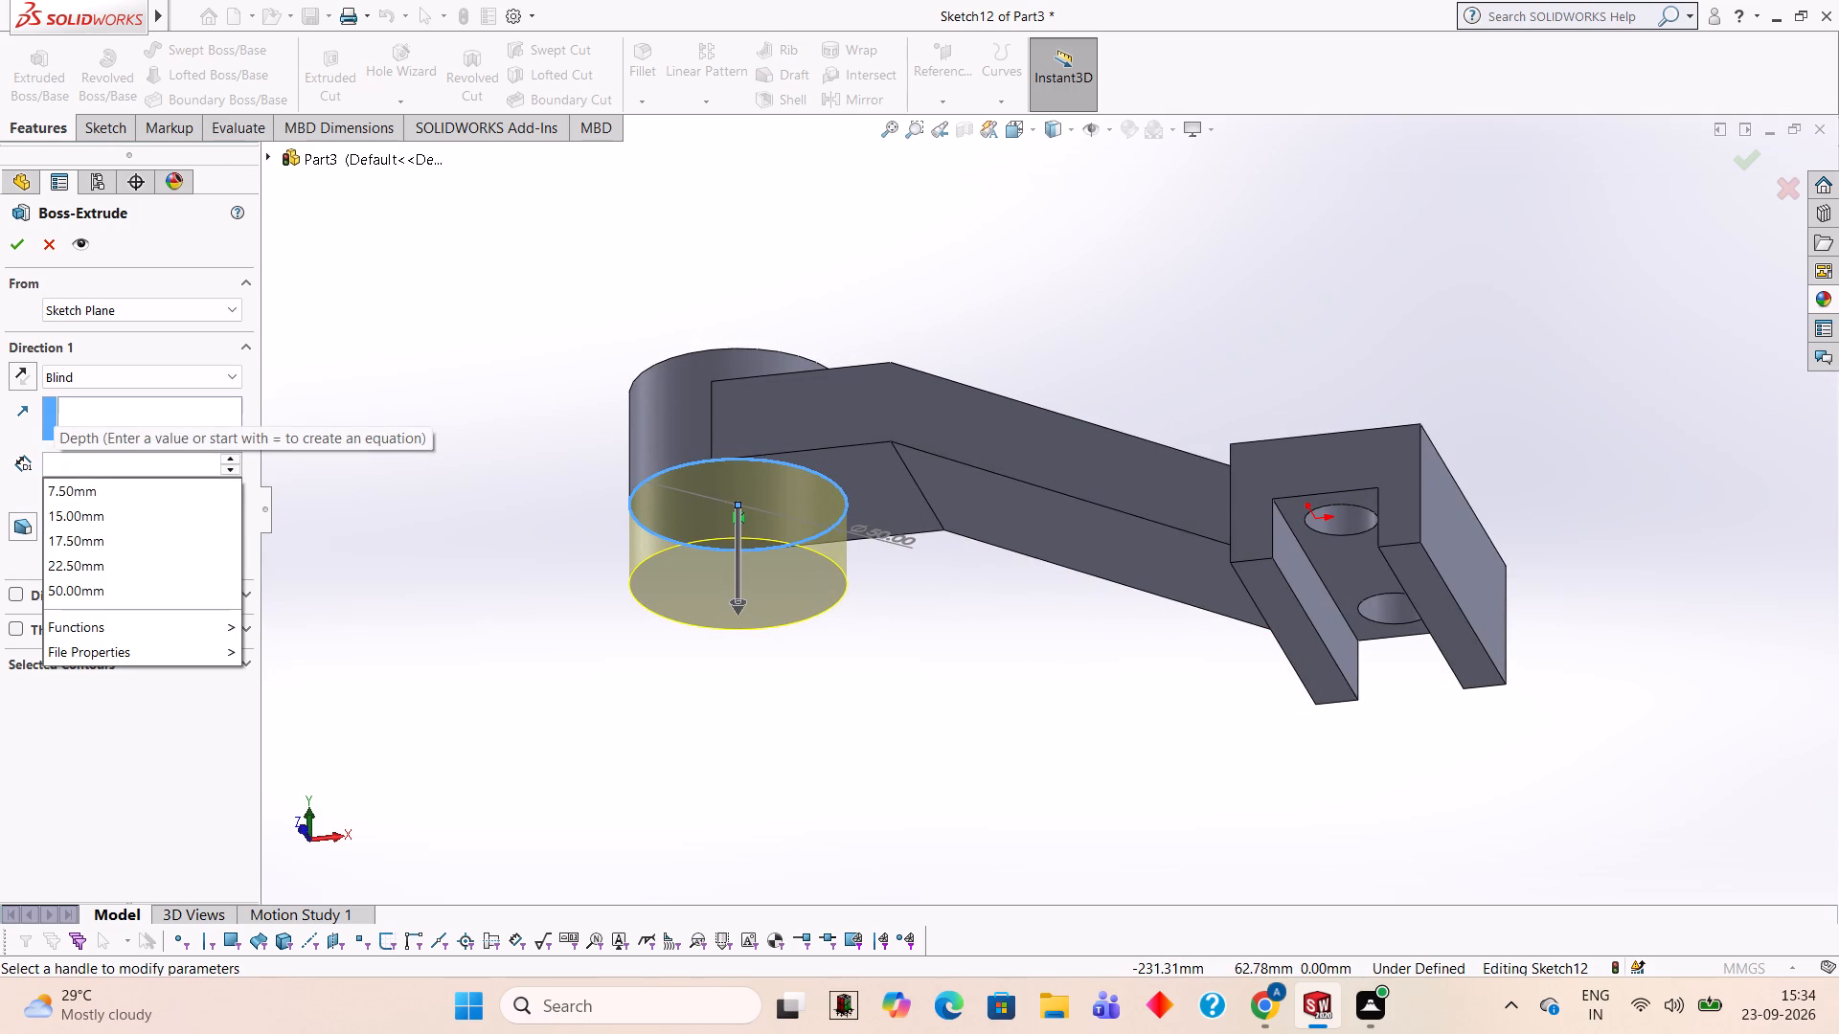
key("8")
key("Return")
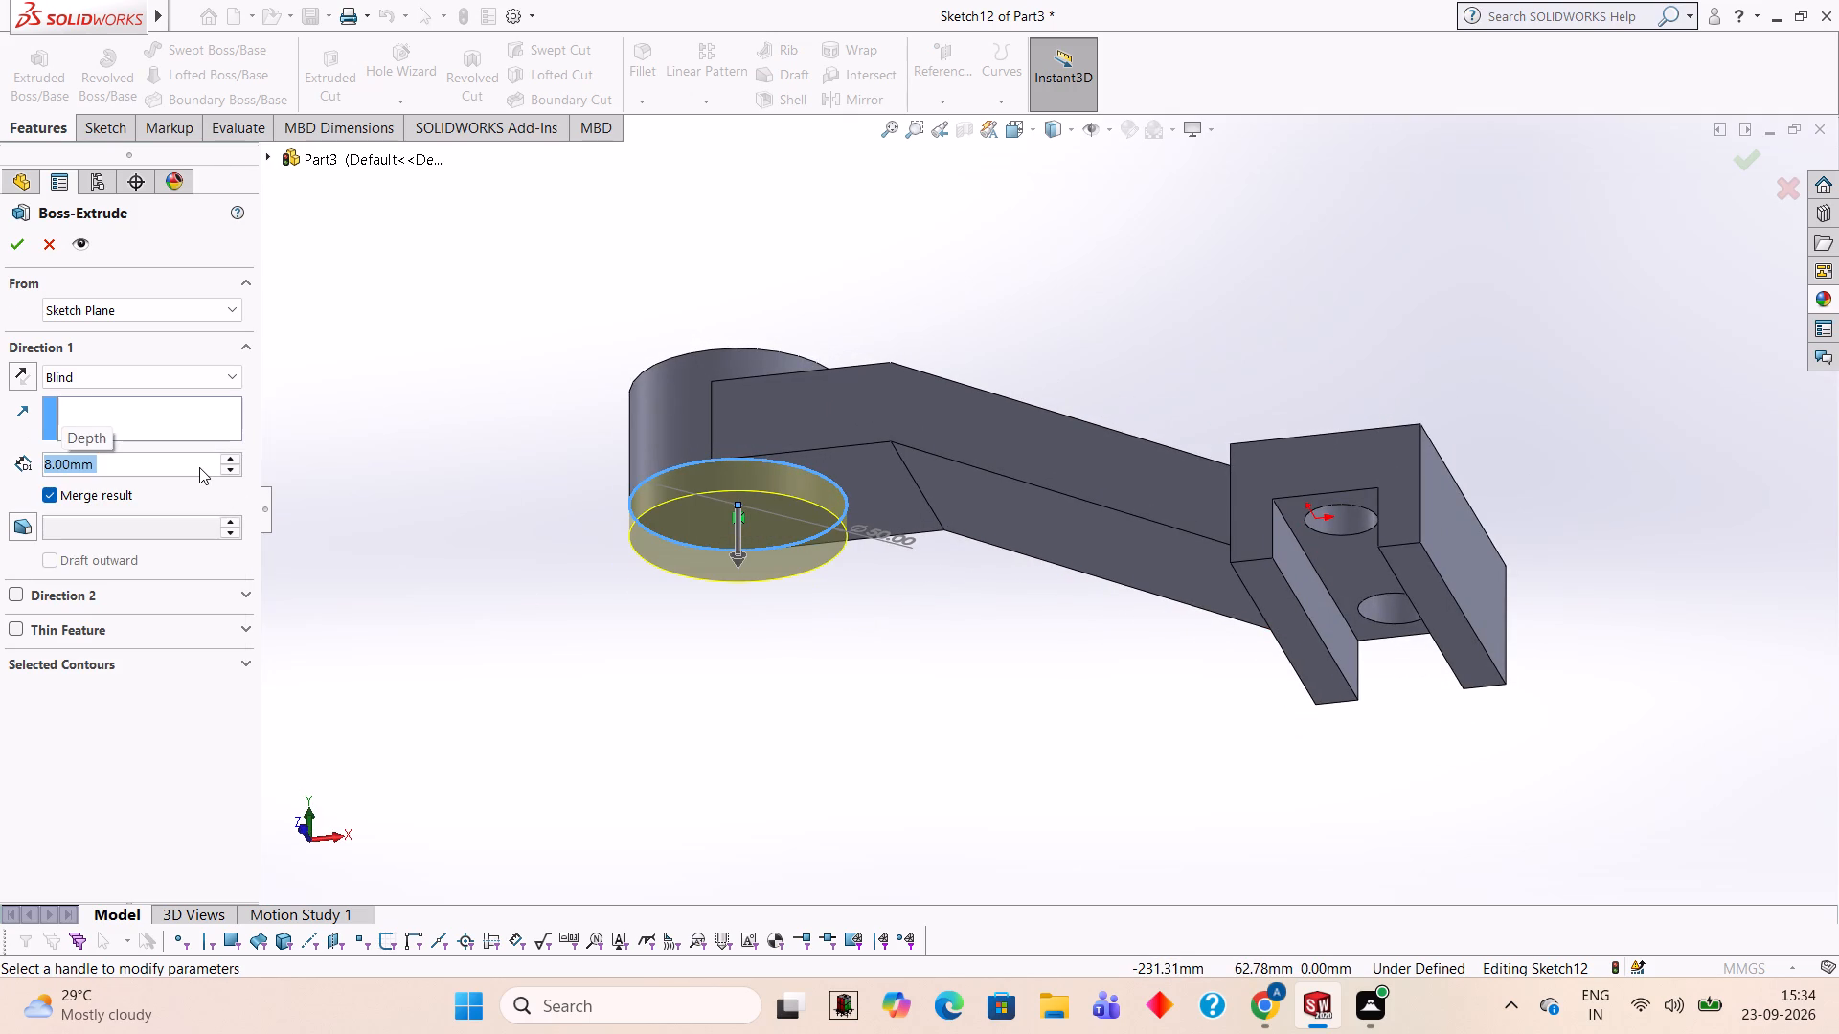
left_click(9, 243)
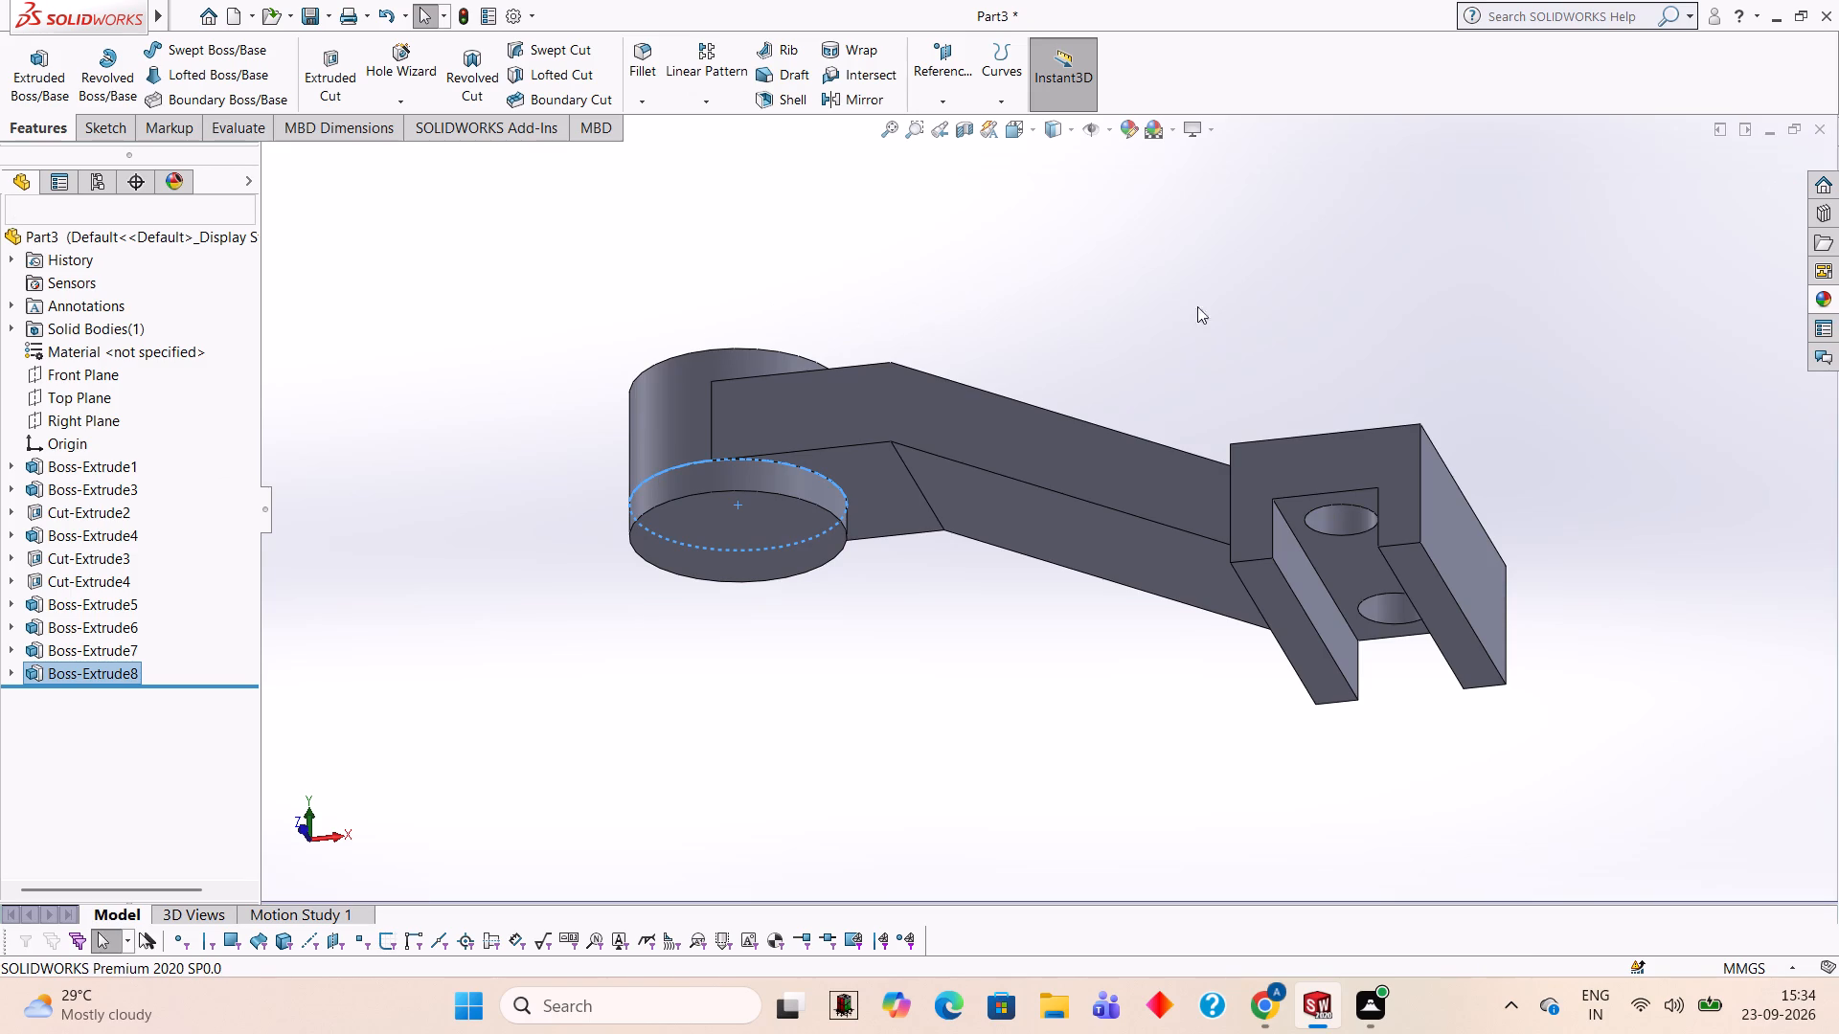
Examine the bracket from several angles, checking the round end, slanted arm and channel block.
middle_click_drag(1407, 299, 1462, 506)
left_click(1280, 300)
middle_click_drag(1364, 250, 1290, 249)
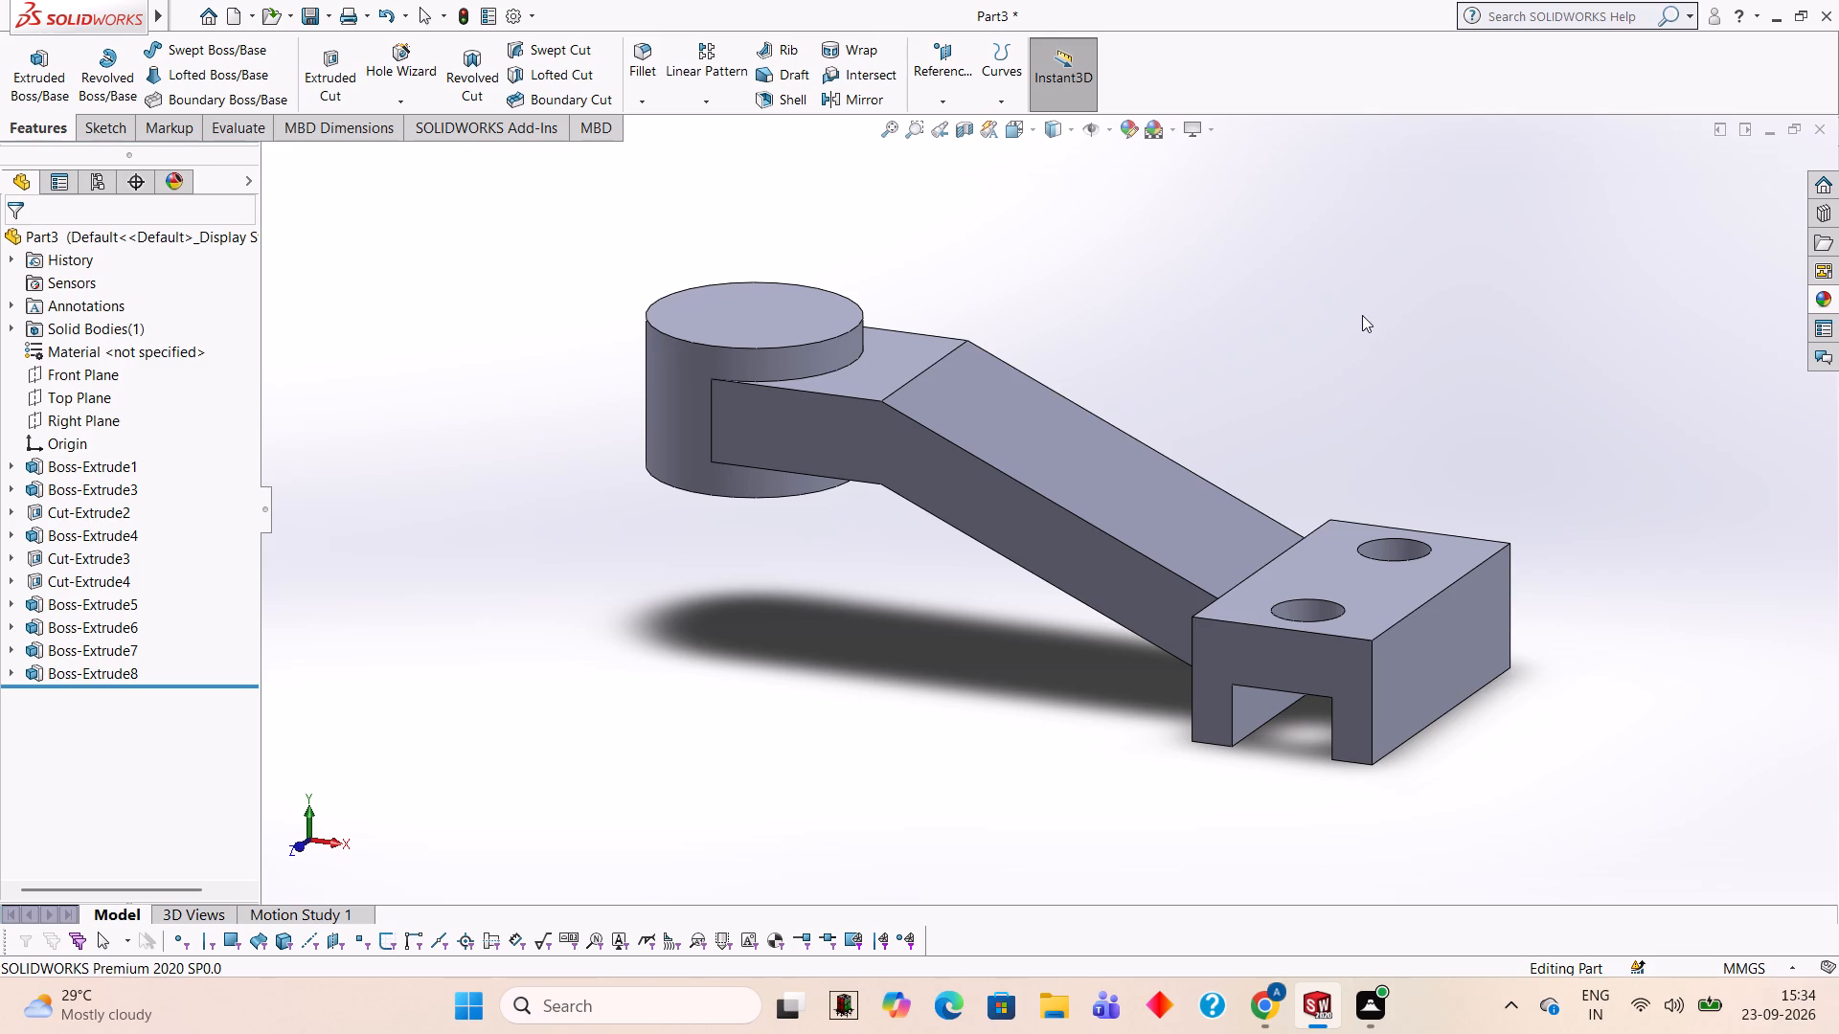
scroll(1362, 315, "up", 2)
middle_click_drag(1362, 323, 1352, 398)
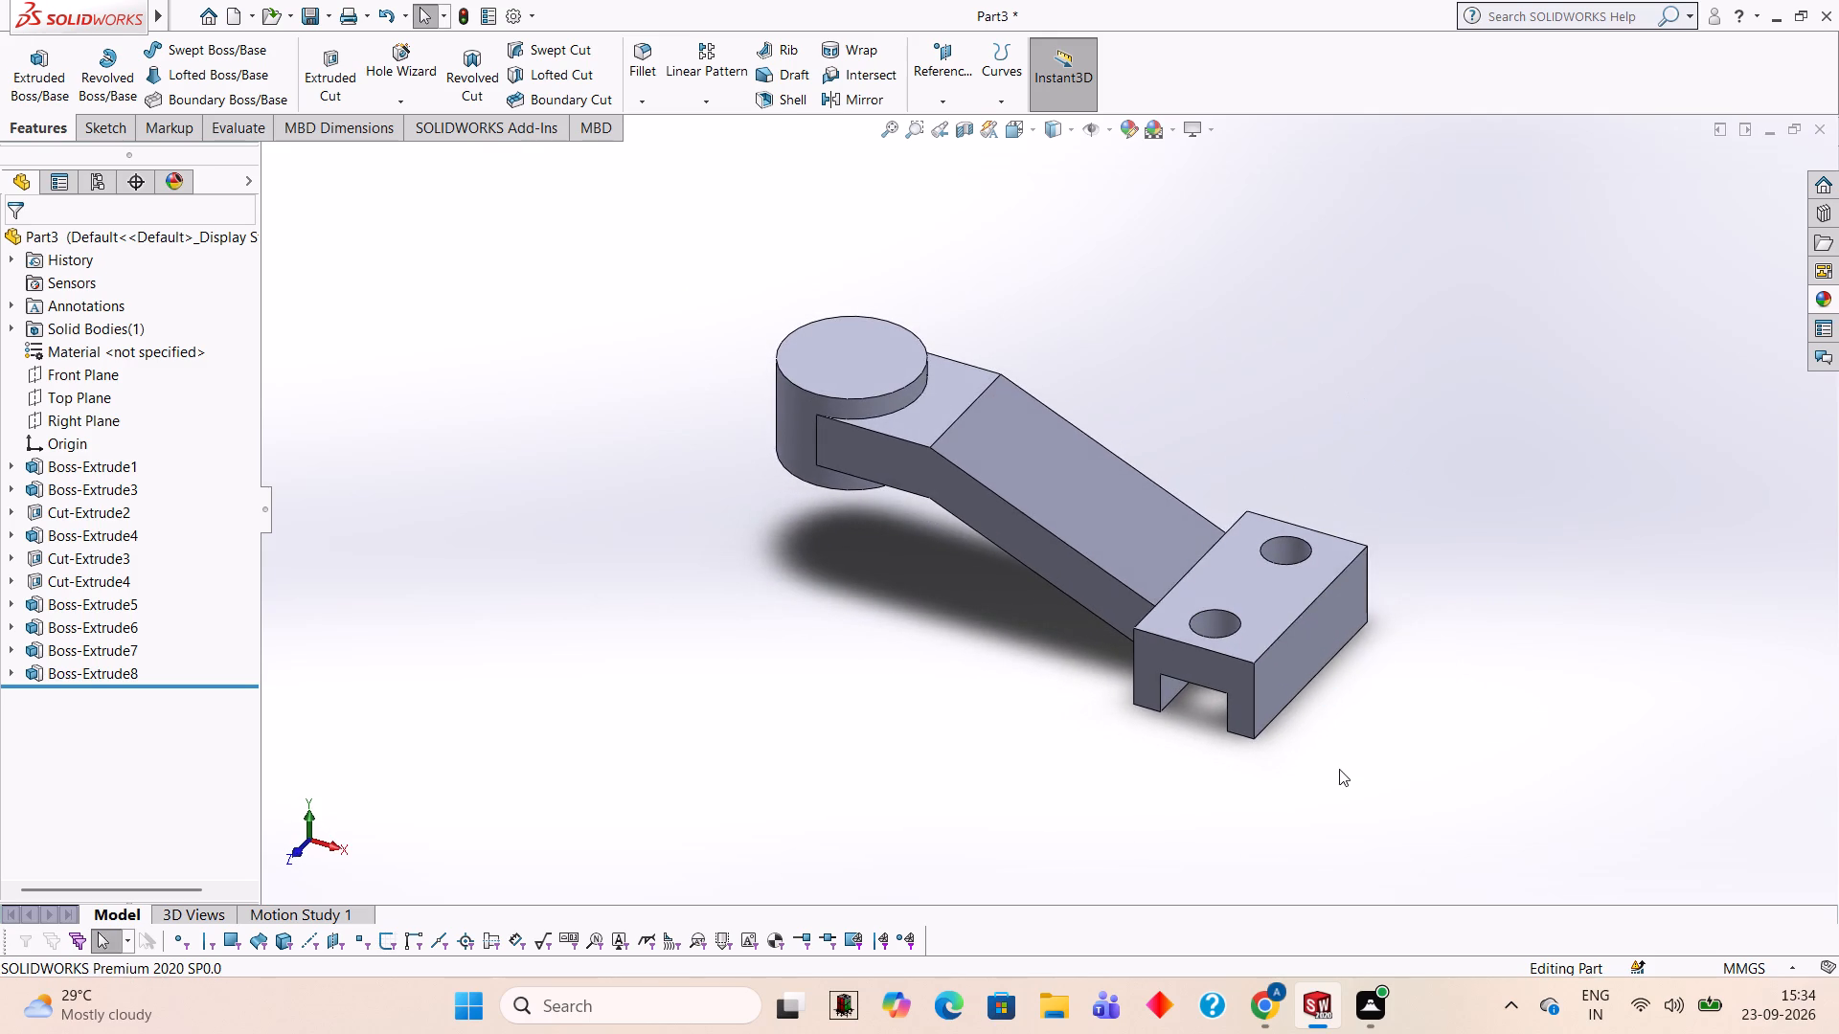
middle_click_drag(1345, 765, 1339, 732)
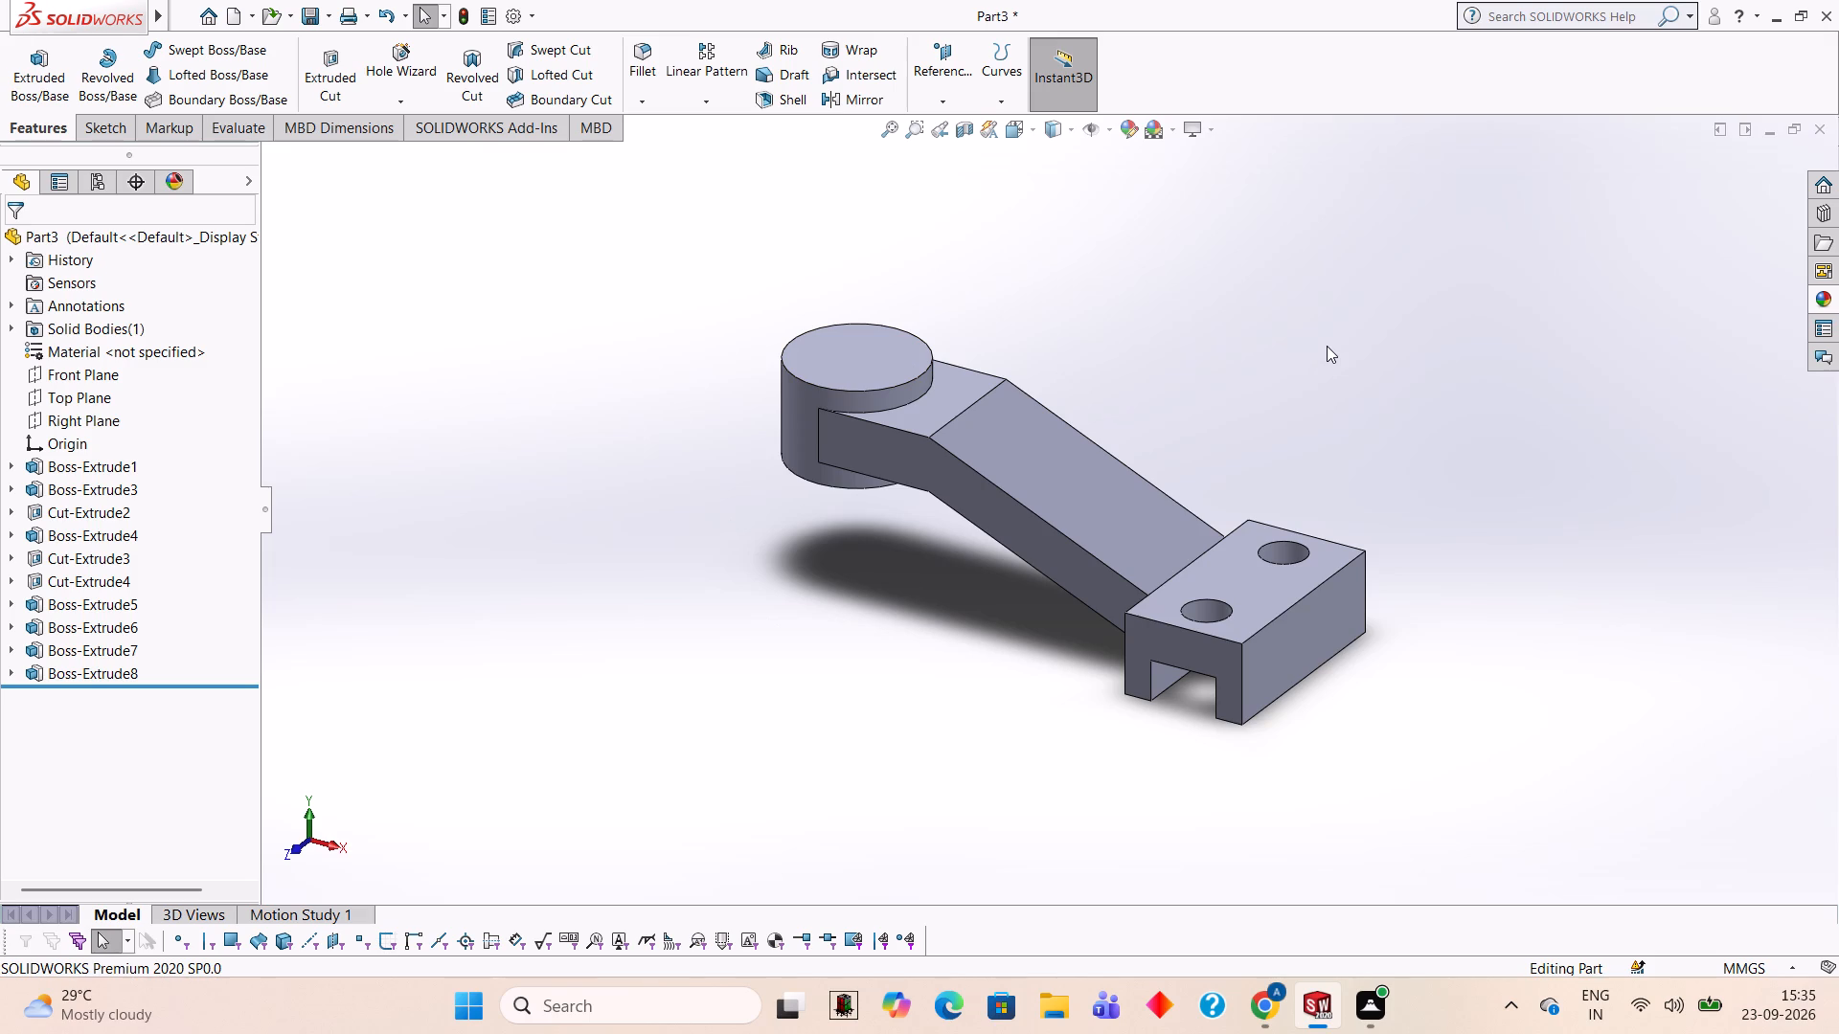
middle_click_drag(1194, 303, 1226, 308)
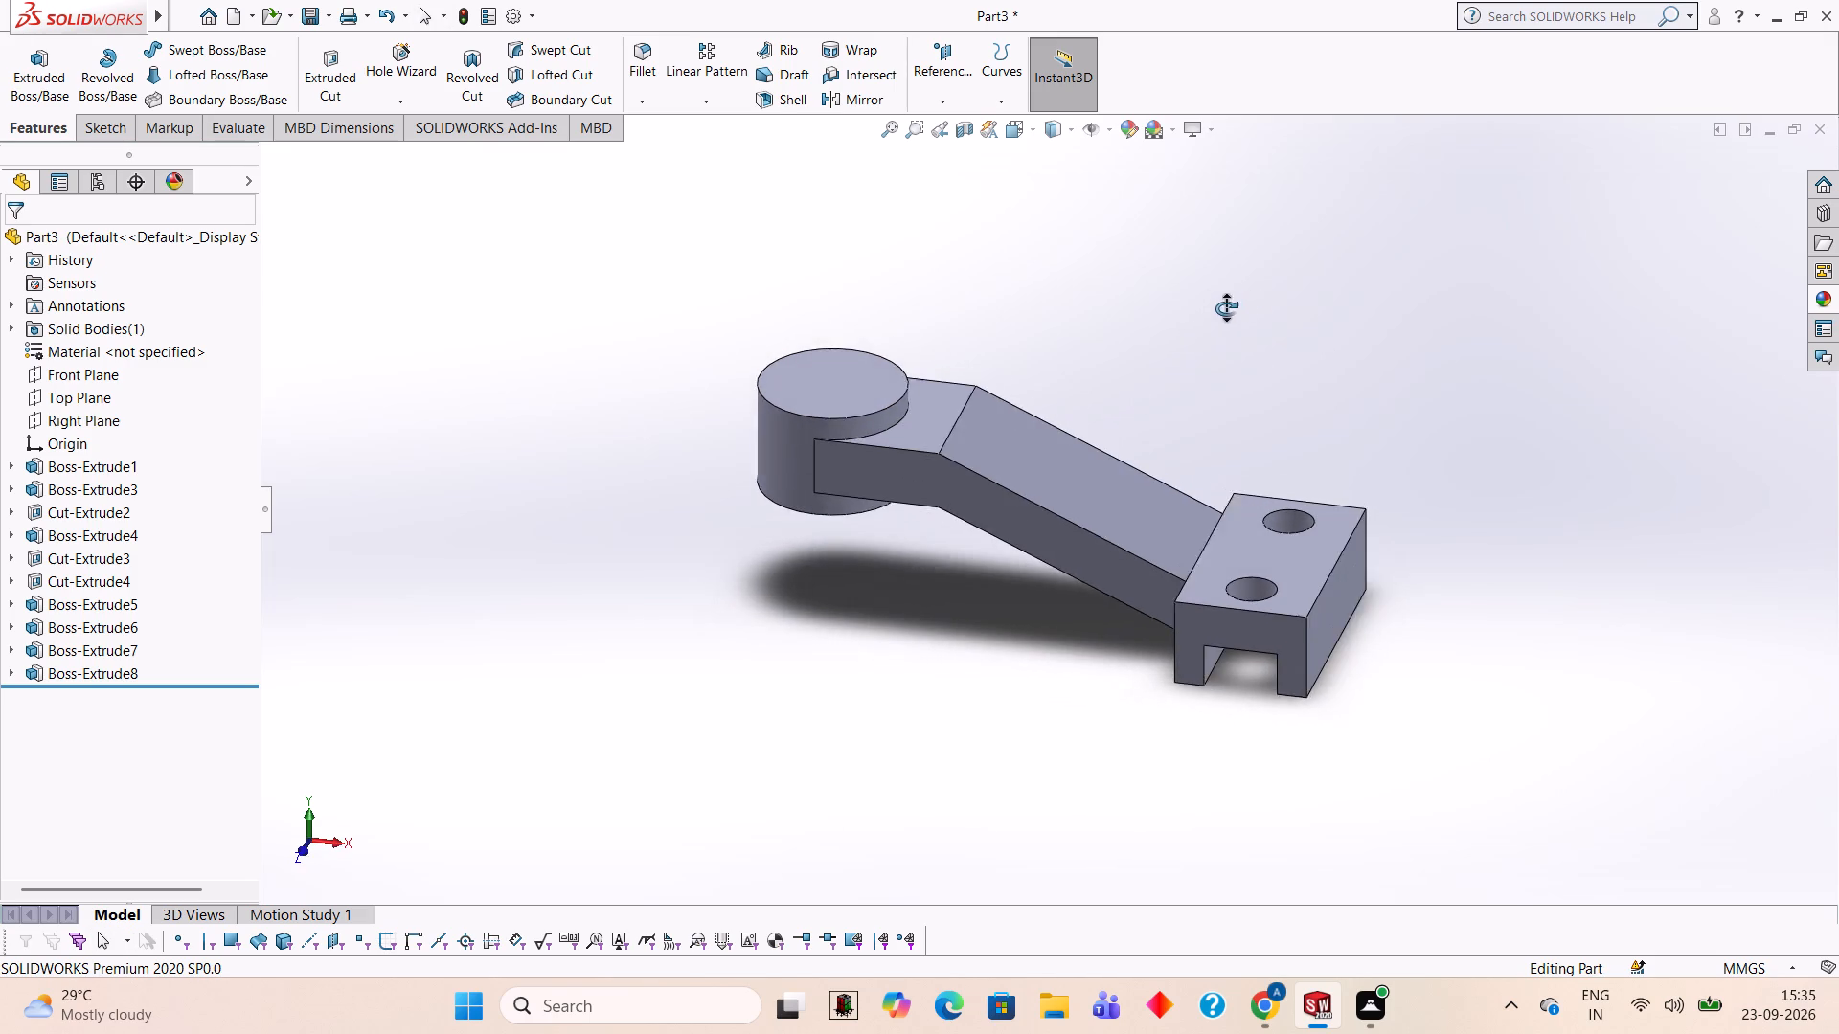
middle_click_drag(1226, 308, 1218, 308)
scroll(1226, 323, "up", 1)
scroll(1442, 583, "down", 1)
middle_click_drag(1442, 583, 1420, 572)
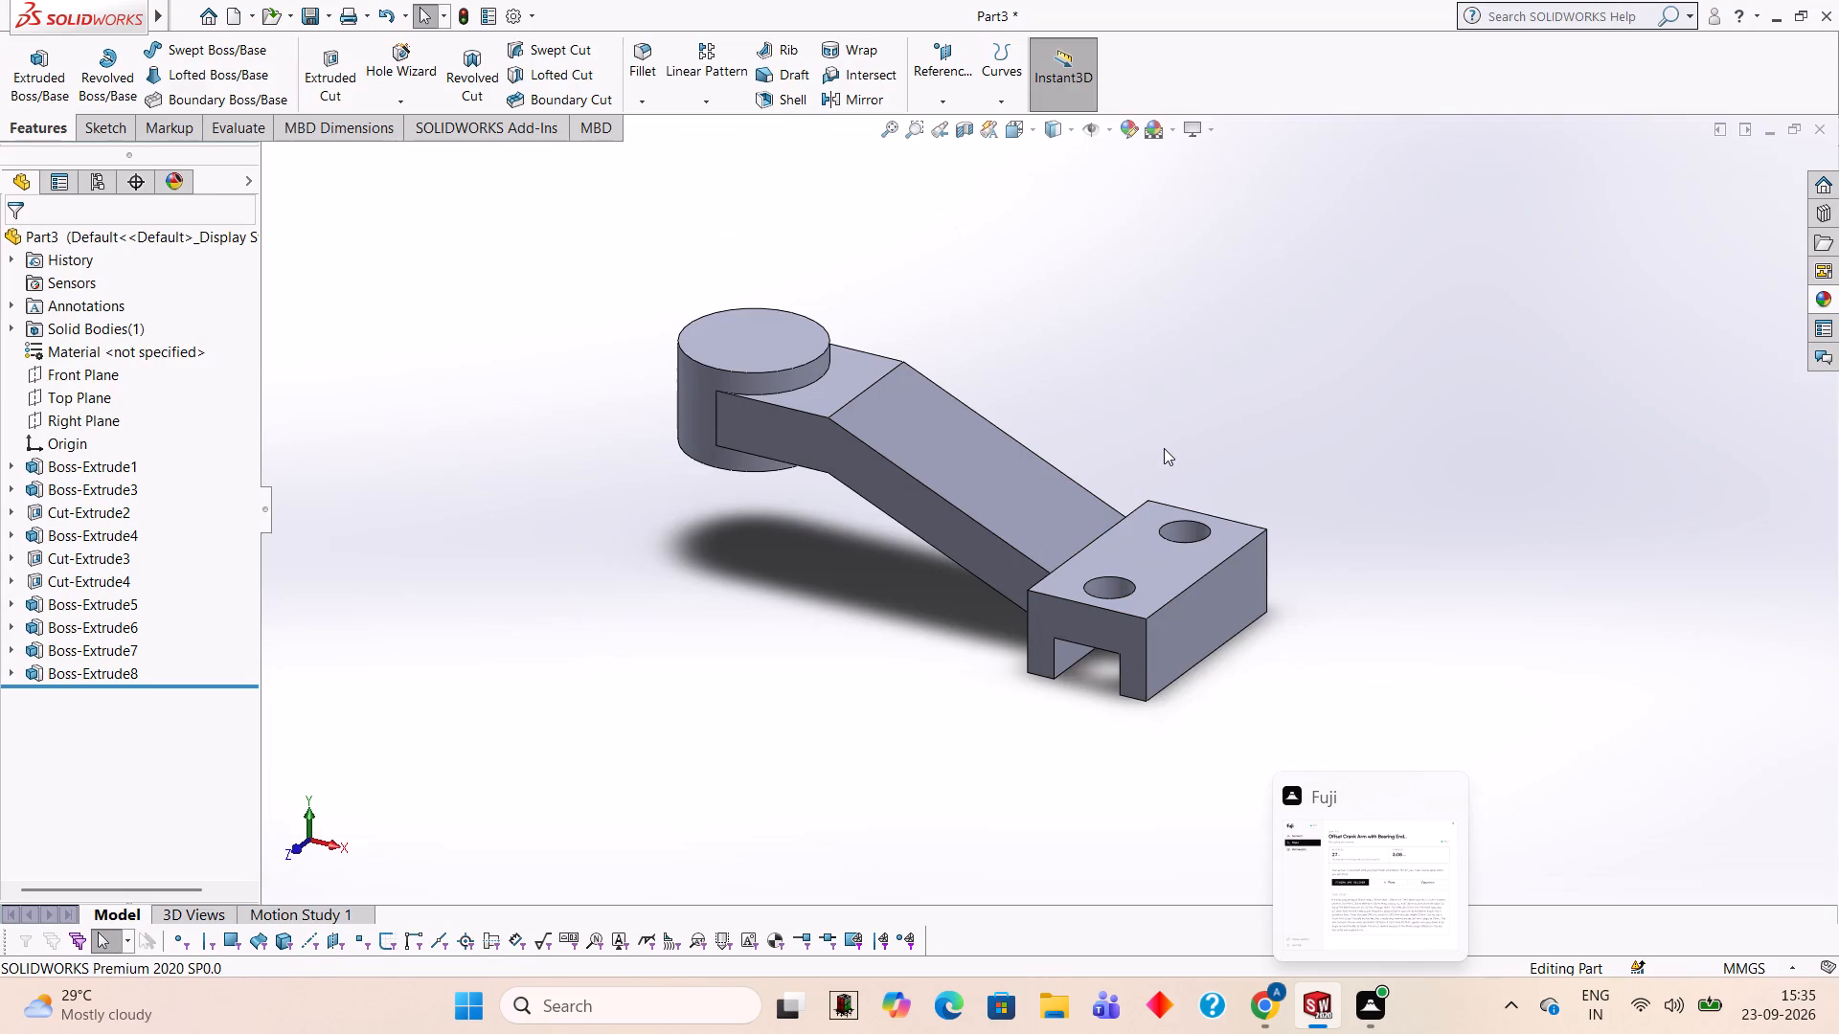
scroll(786, 600, "down", 1)
scroll(788, 598, "up", 2)
scroll(989, 303, "down", 2)
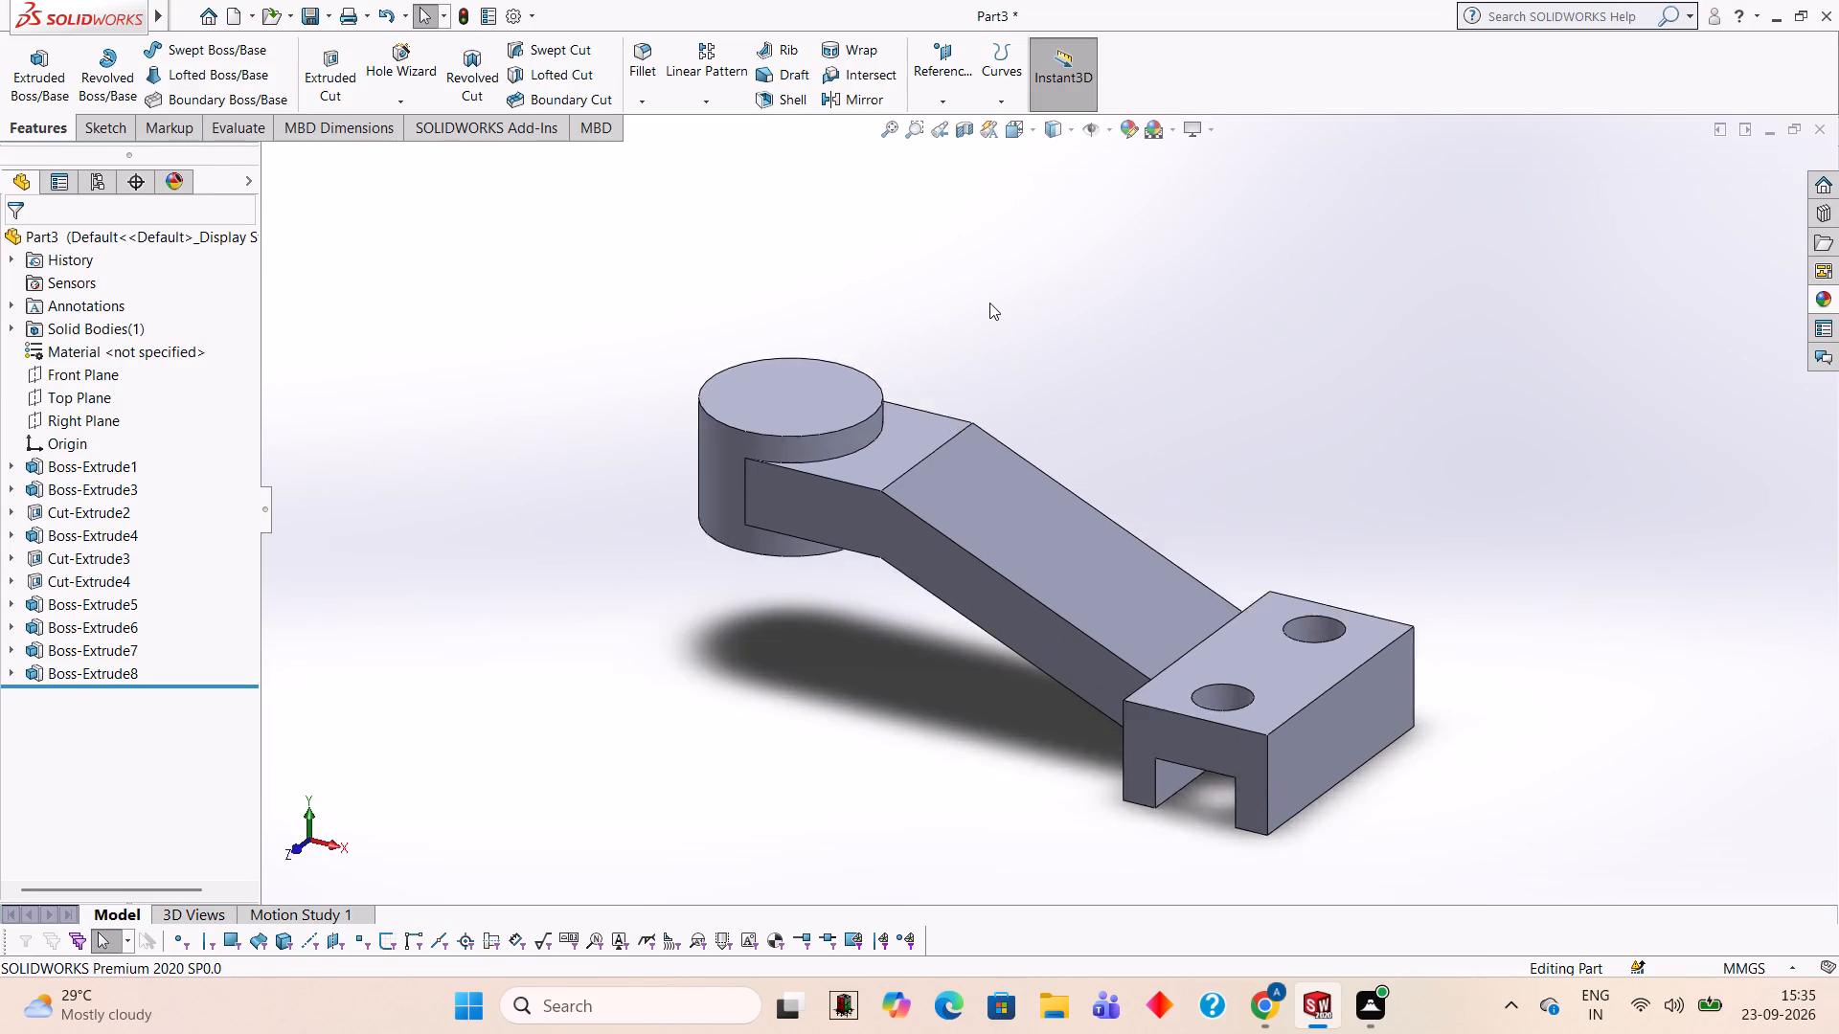
scroll(989, 303, "up", 1)
Apply a yellow appearance to the entire bracket body.
left_click(1834, 294)
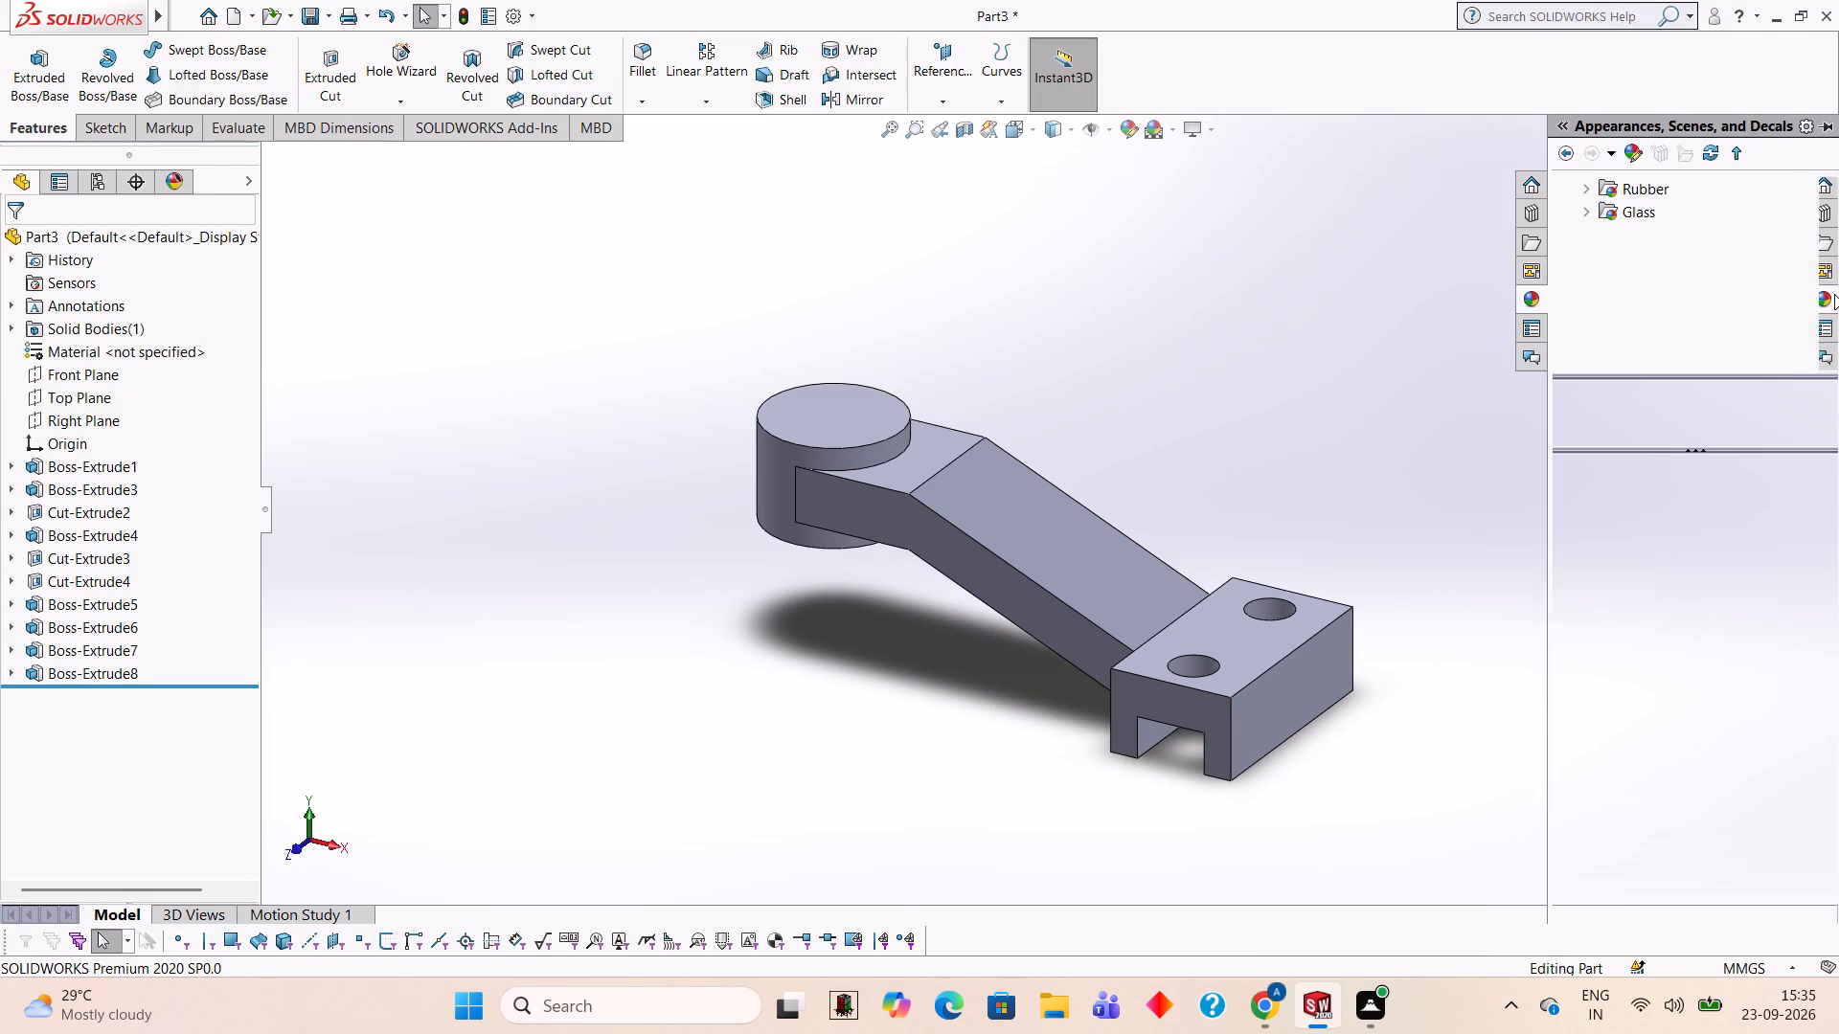
left_click_drag(1639, 497, 1090, 590)
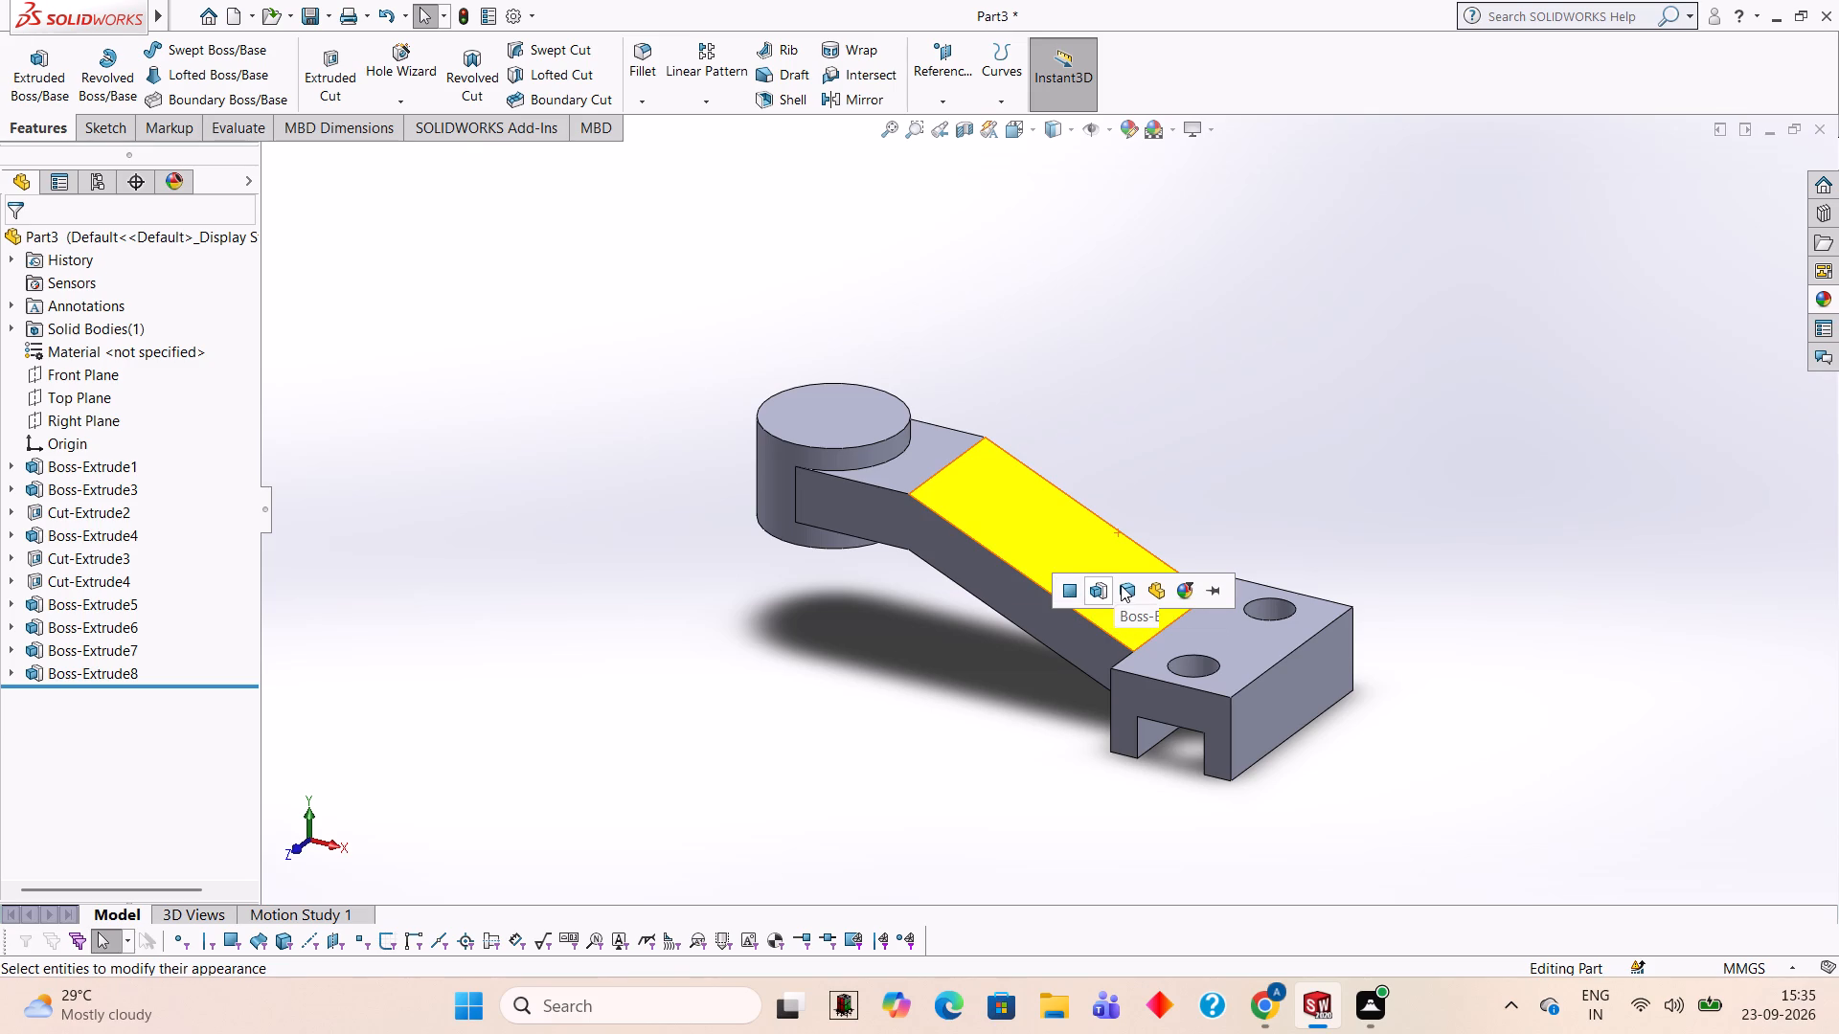
left_click(1121, 585)
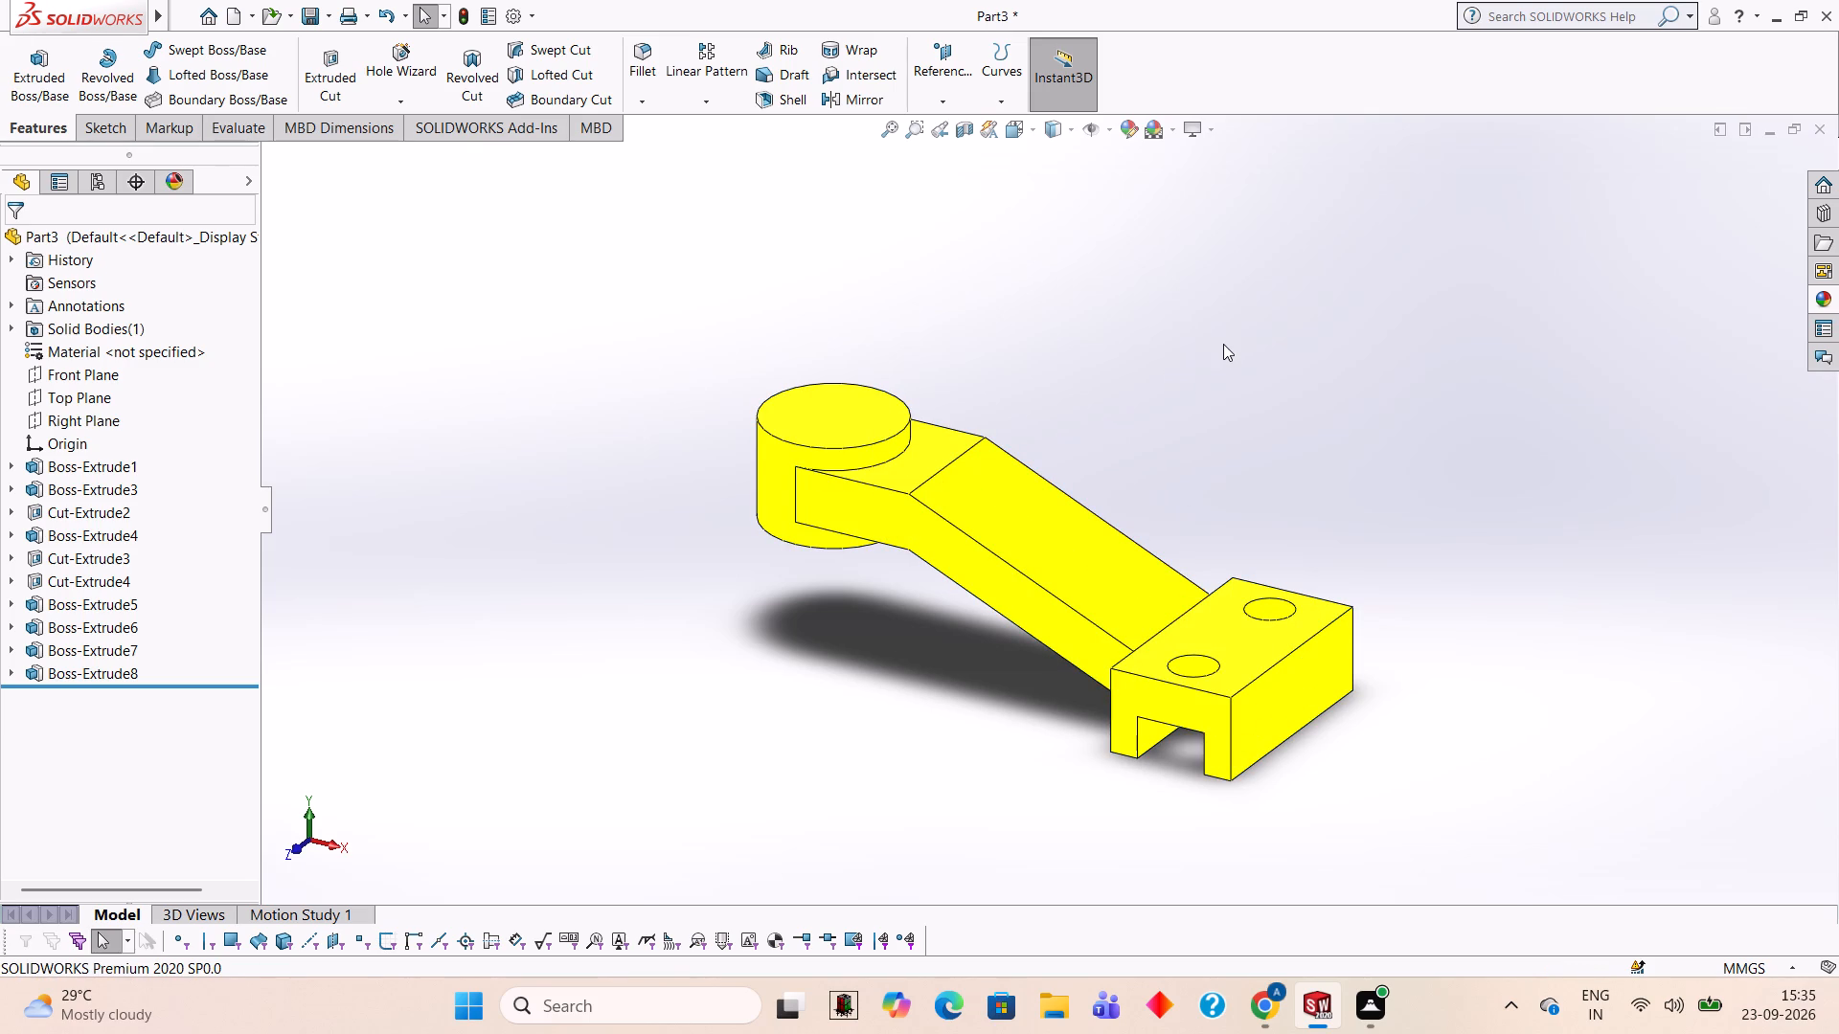
Start a new sketch on the upper face of the 50 mm round boss.
middle_click_drag(1223, 342, 1255, 589)
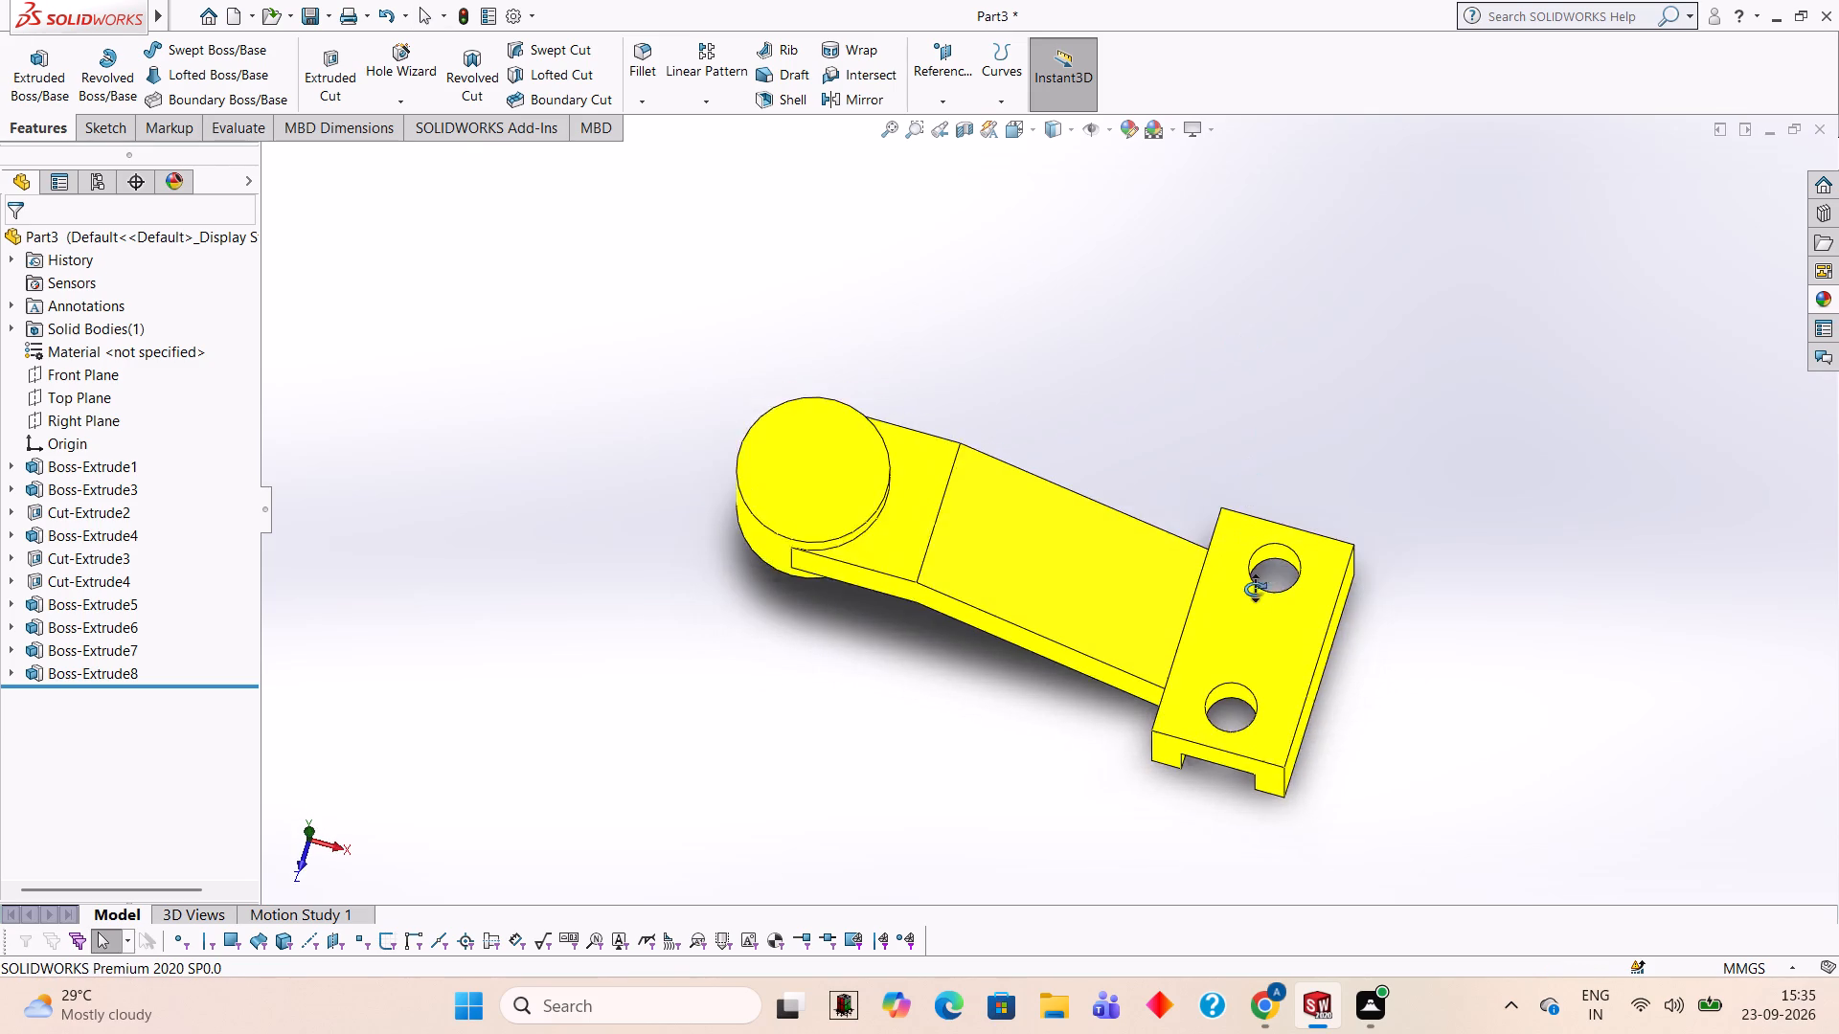
middle_click_drag(1255, 589, 1256, 590)
left_click(814, 490)
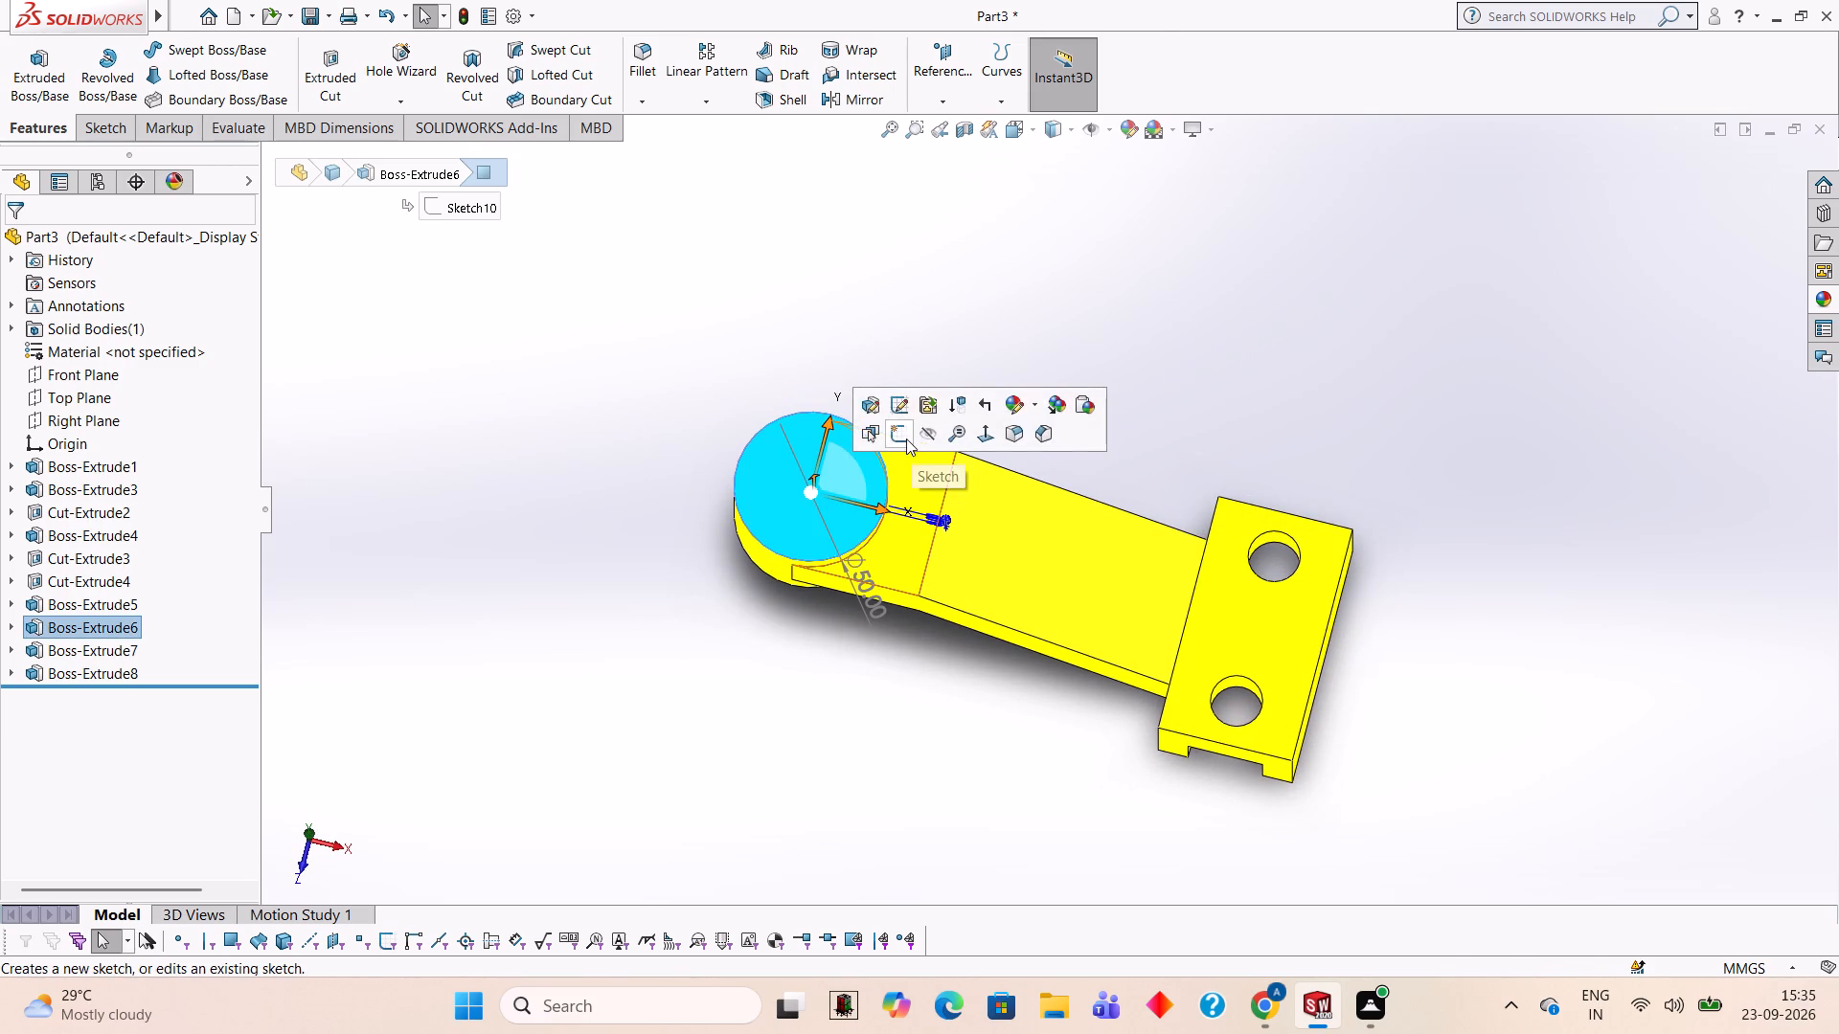
left_click(903, 438)
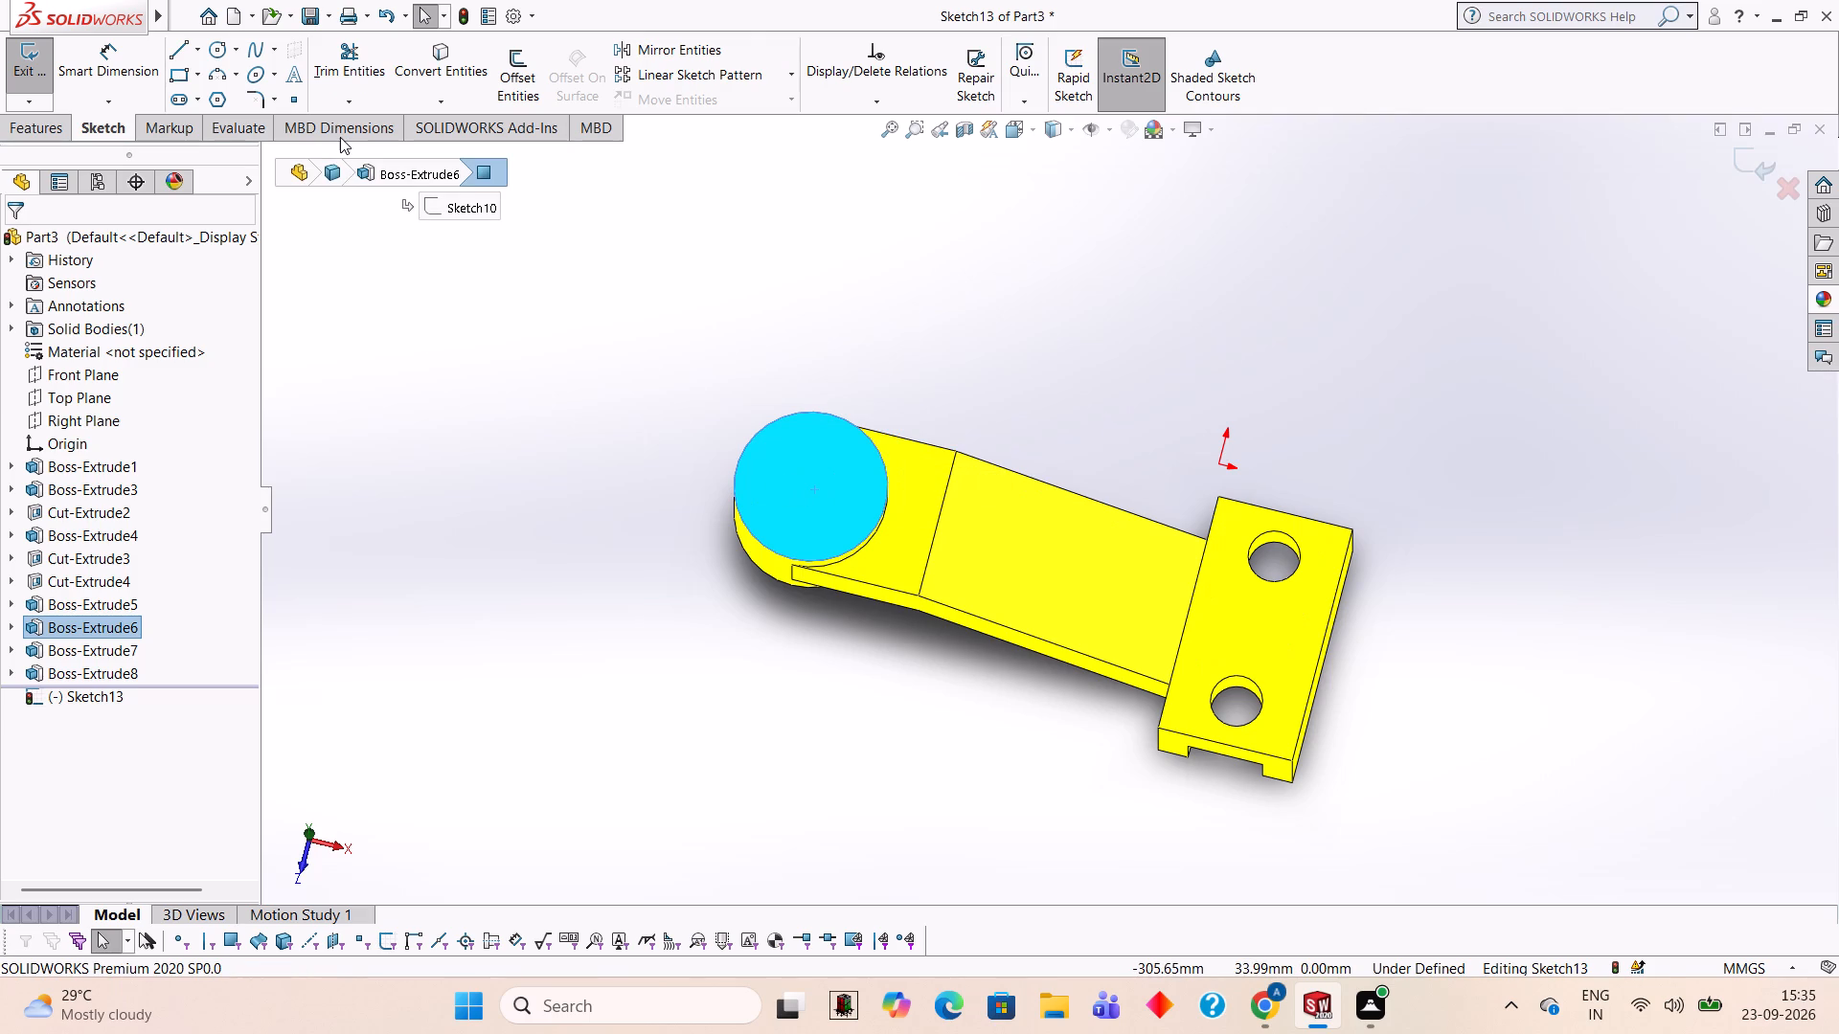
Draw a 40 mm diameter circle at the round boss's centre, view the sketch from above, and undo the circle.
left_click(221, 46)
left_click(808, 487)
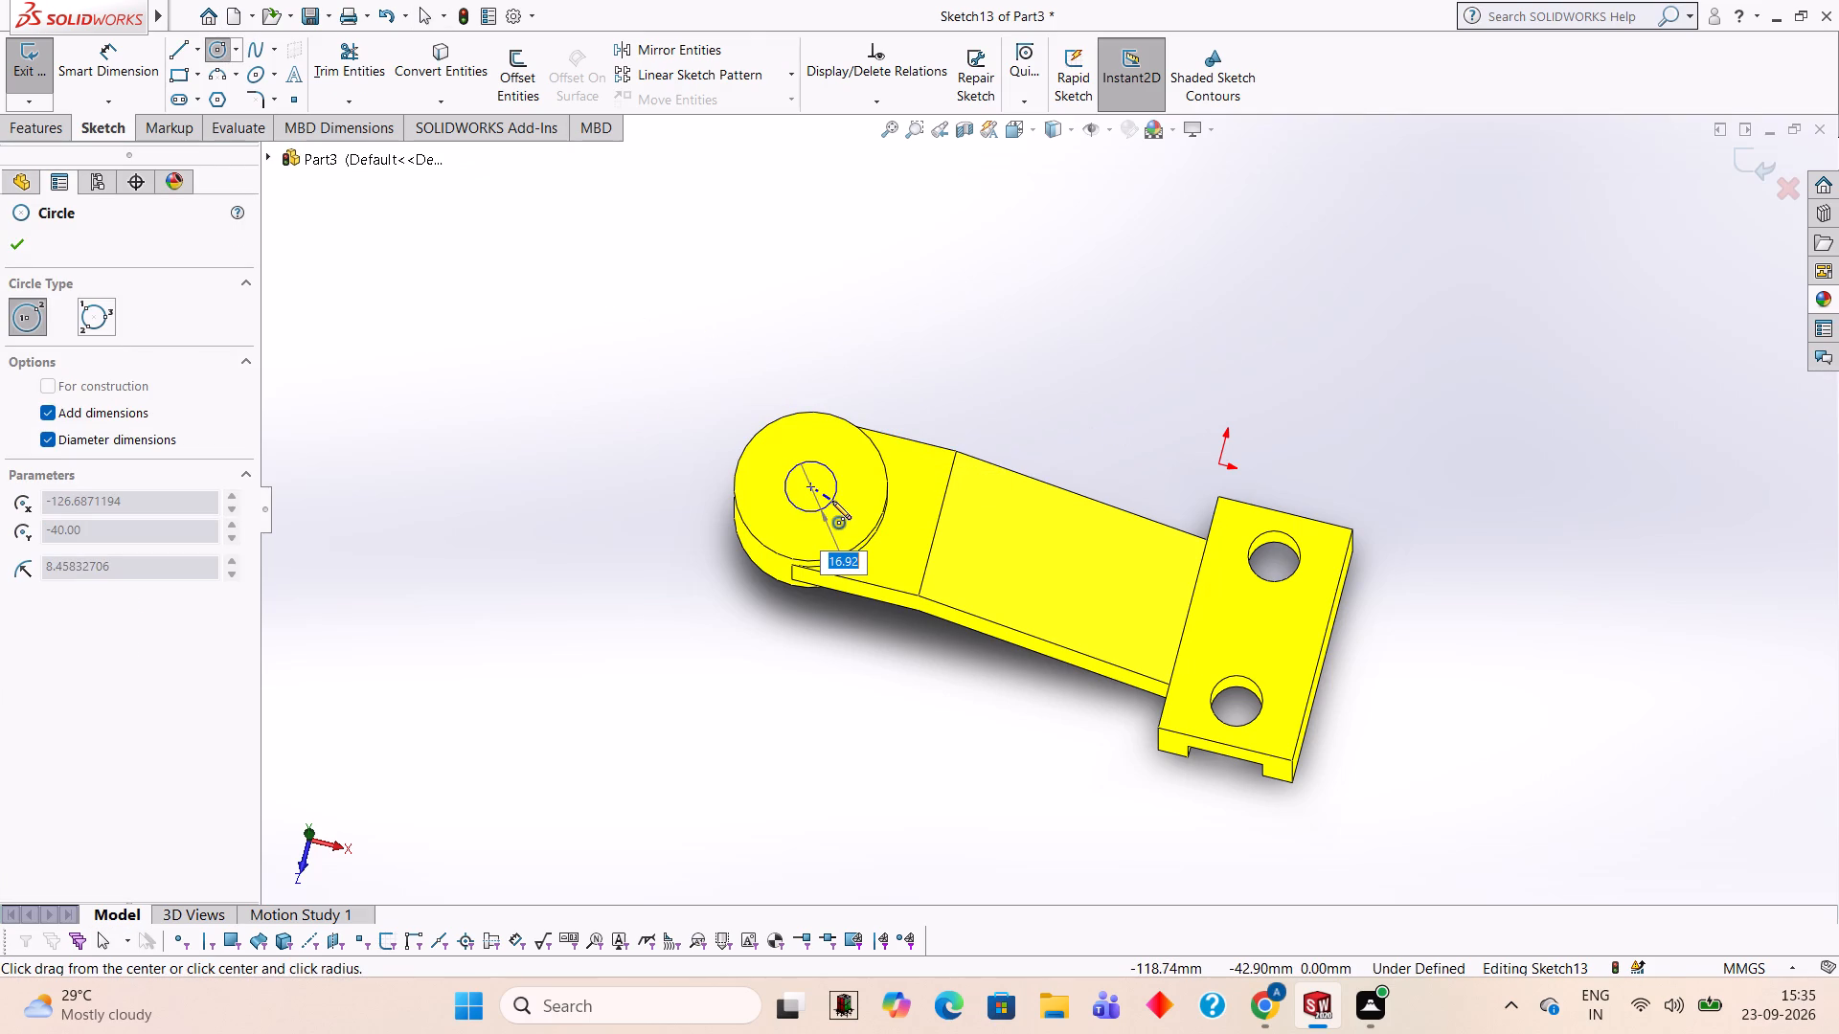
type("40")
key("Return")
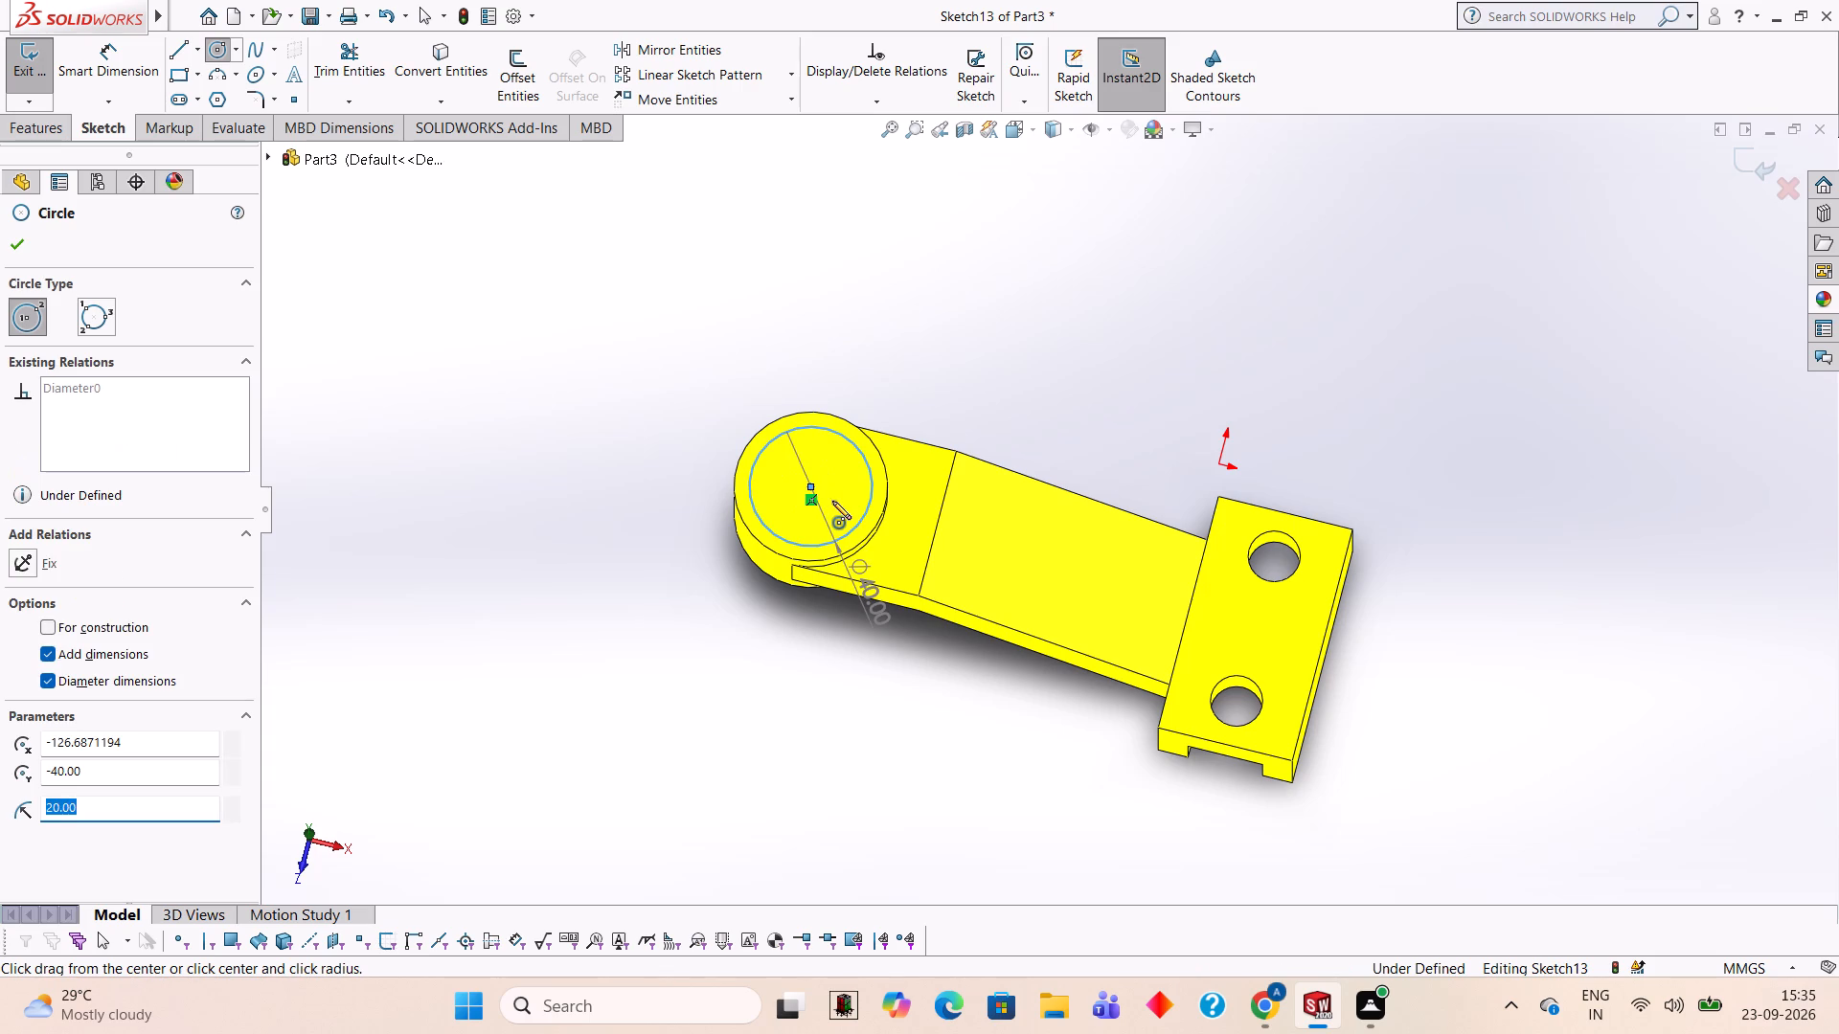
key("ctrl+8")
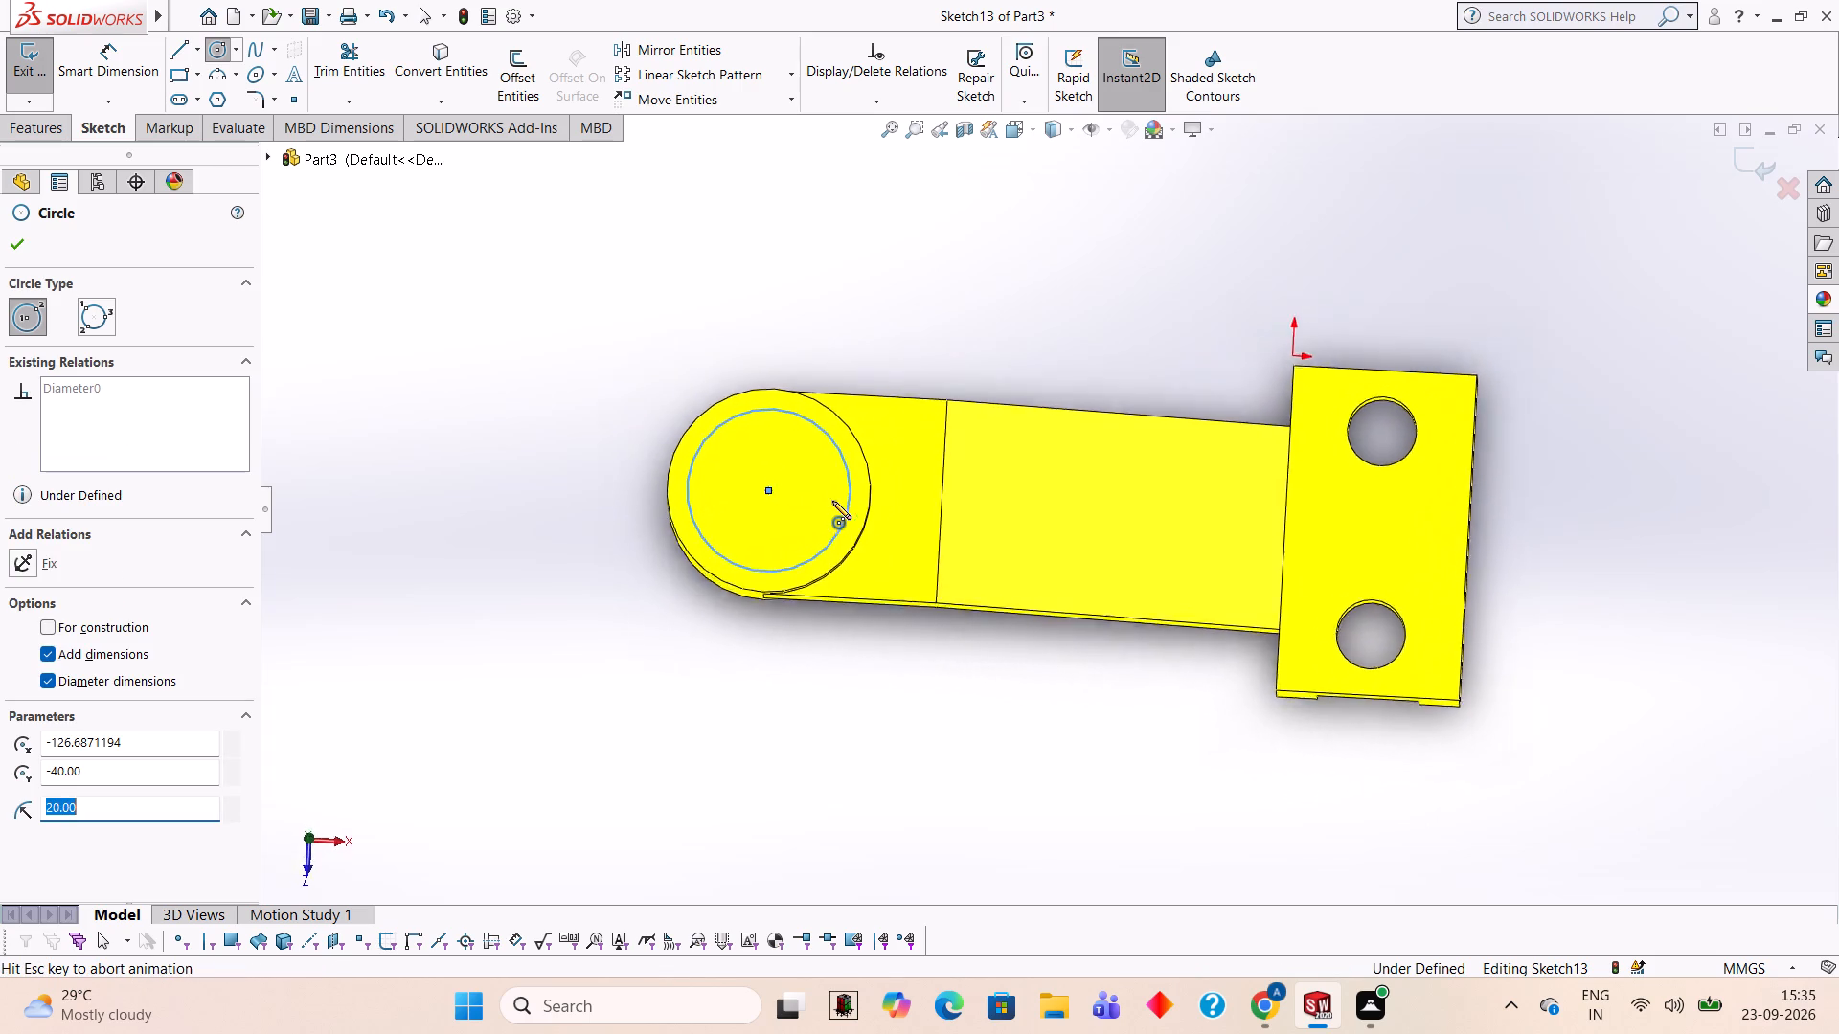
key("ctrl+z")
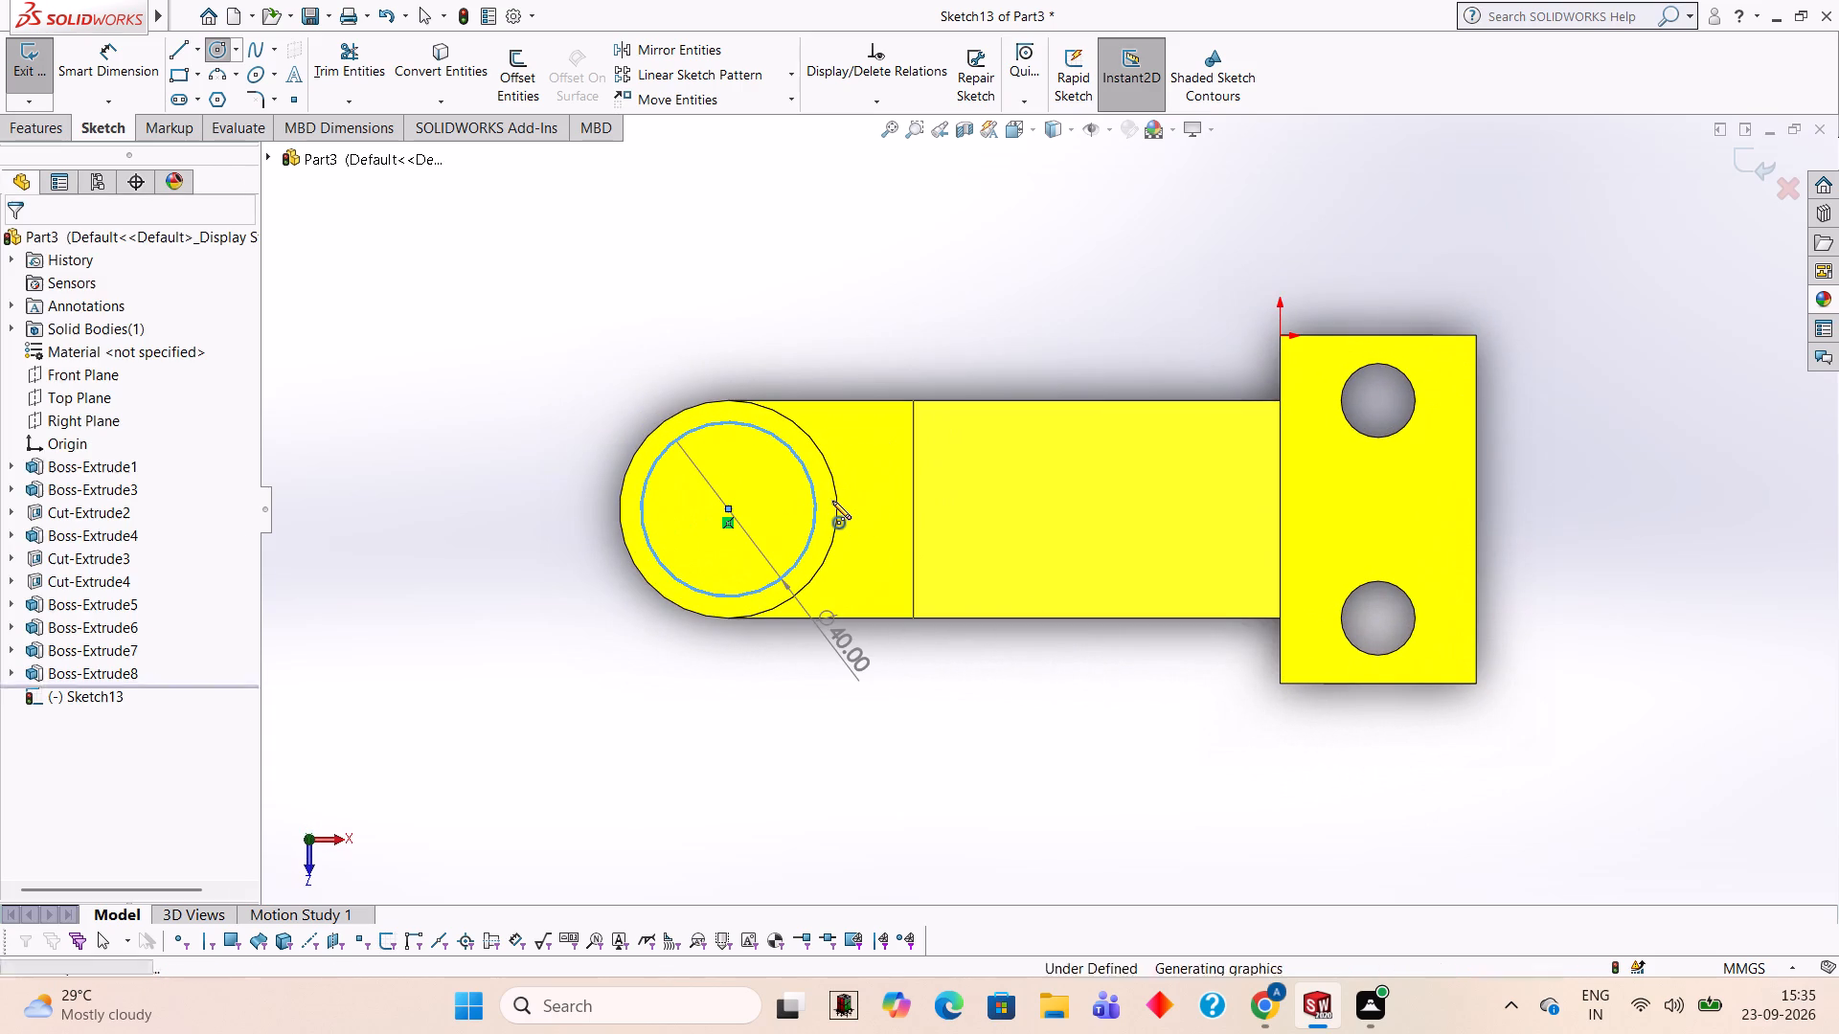
Draw three concentric circles with diameters of 20, 25 and 30 mm at the centre of the round boss.
left_click(216, 54)
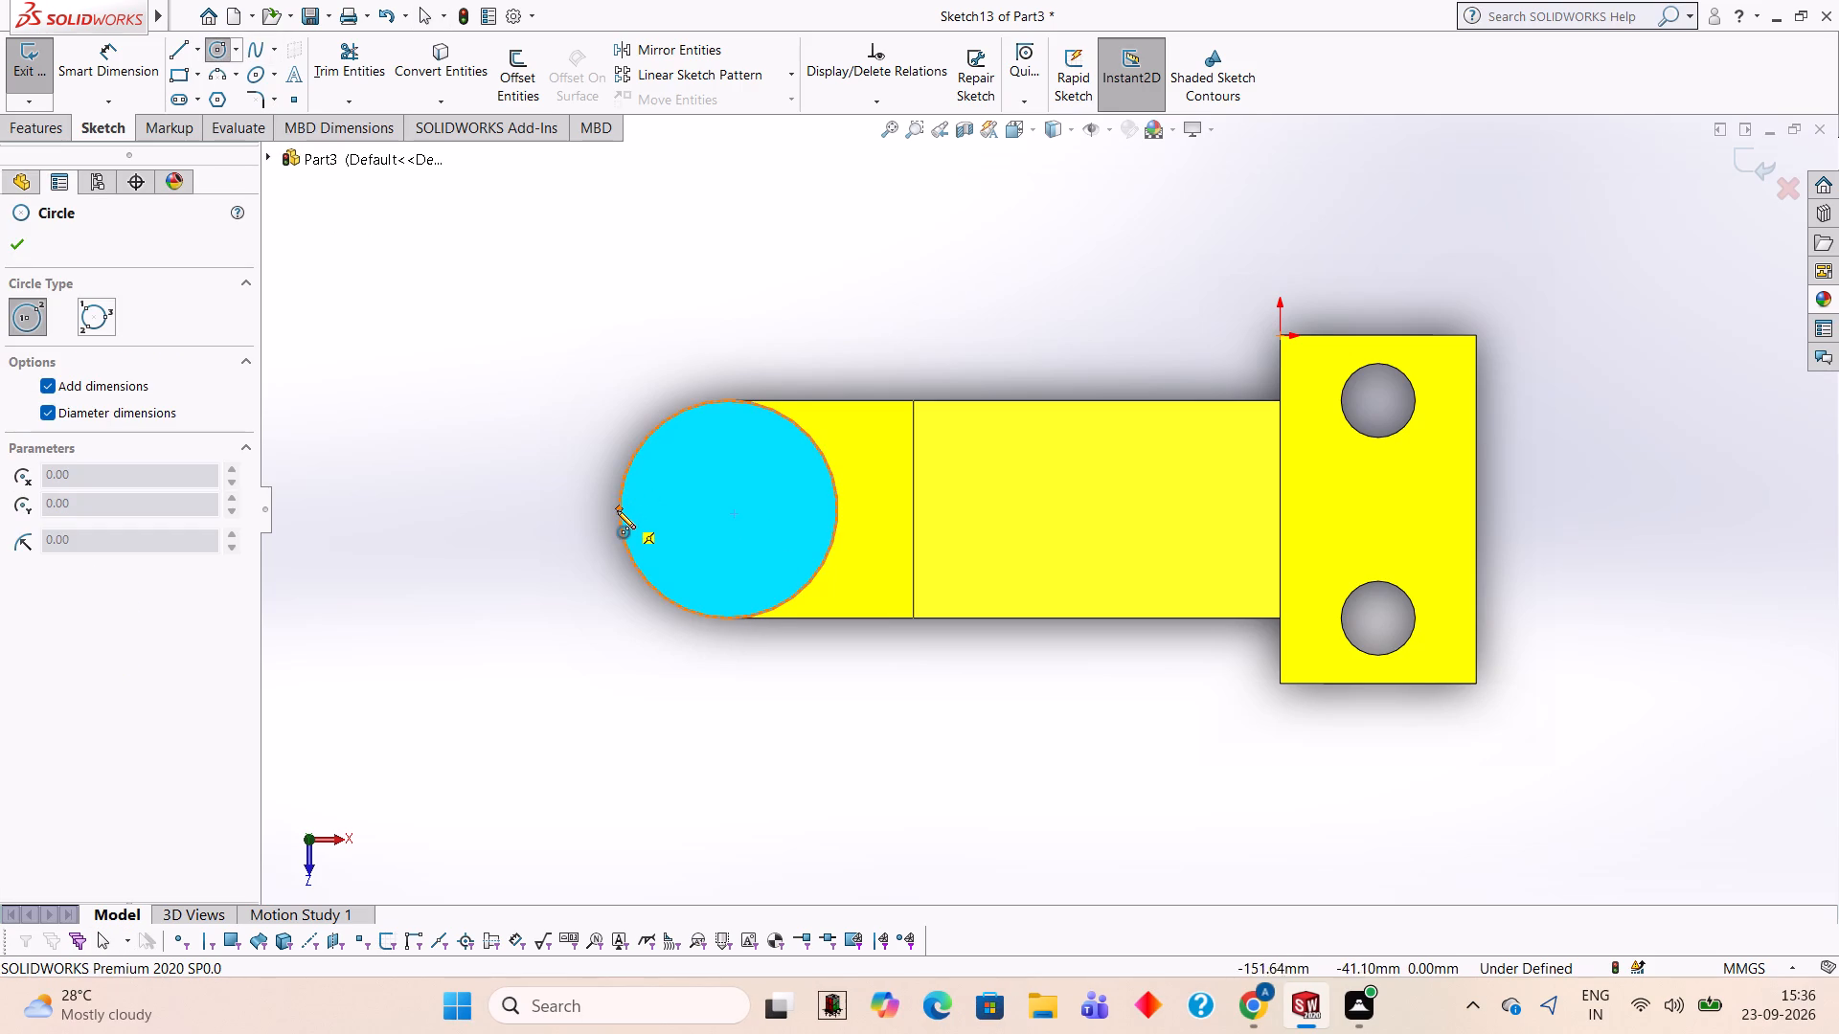
left_click(726, 506)
type("20")
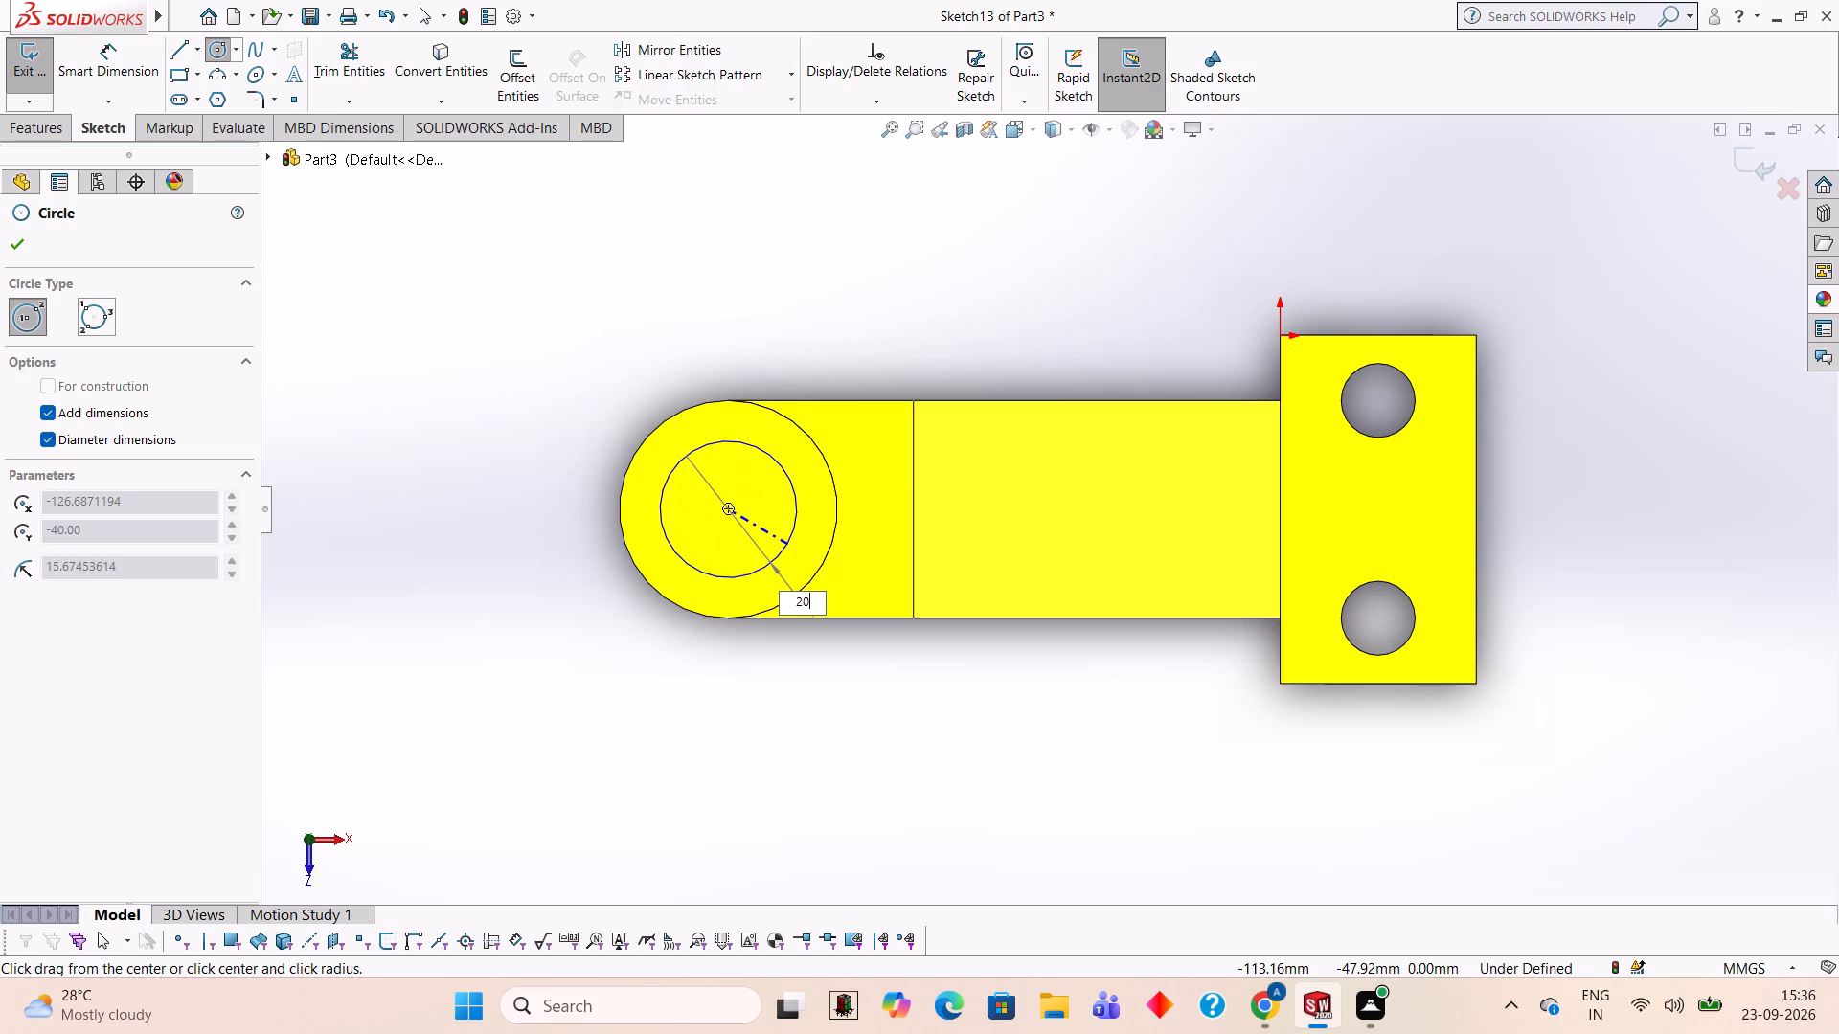
key("Return")
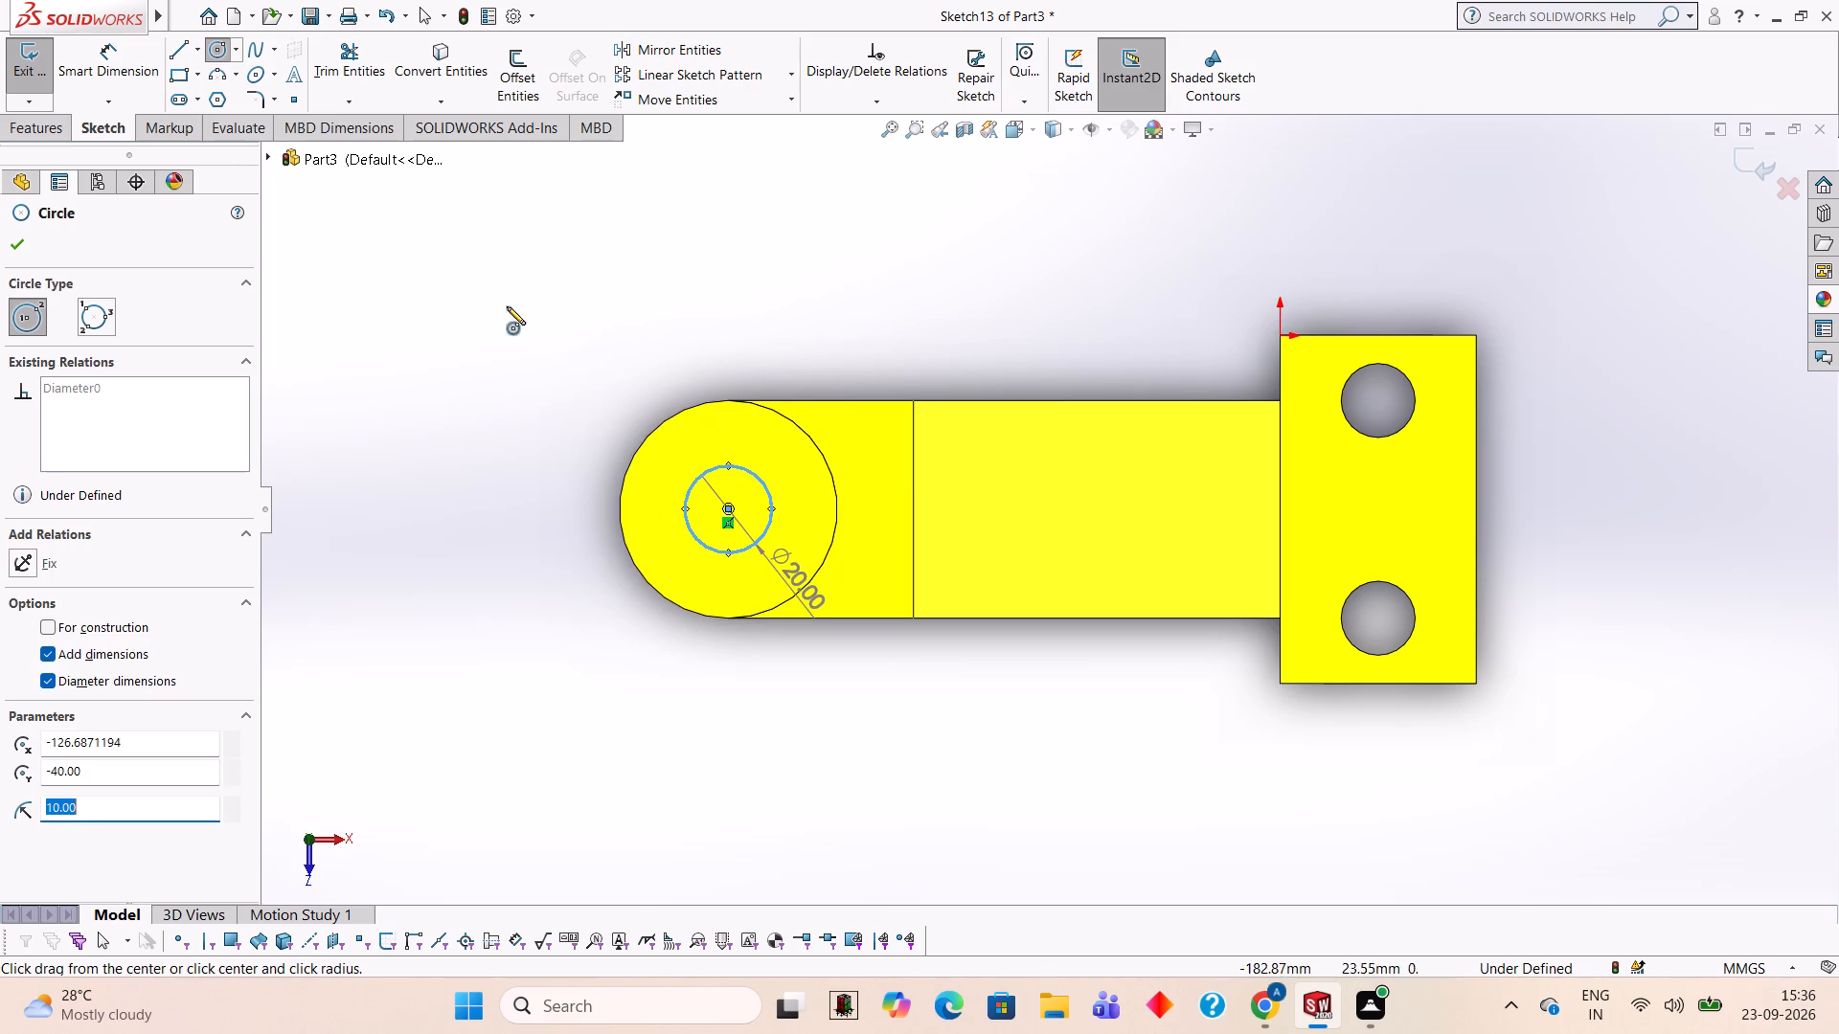
left_click(727, 509)
type("25")
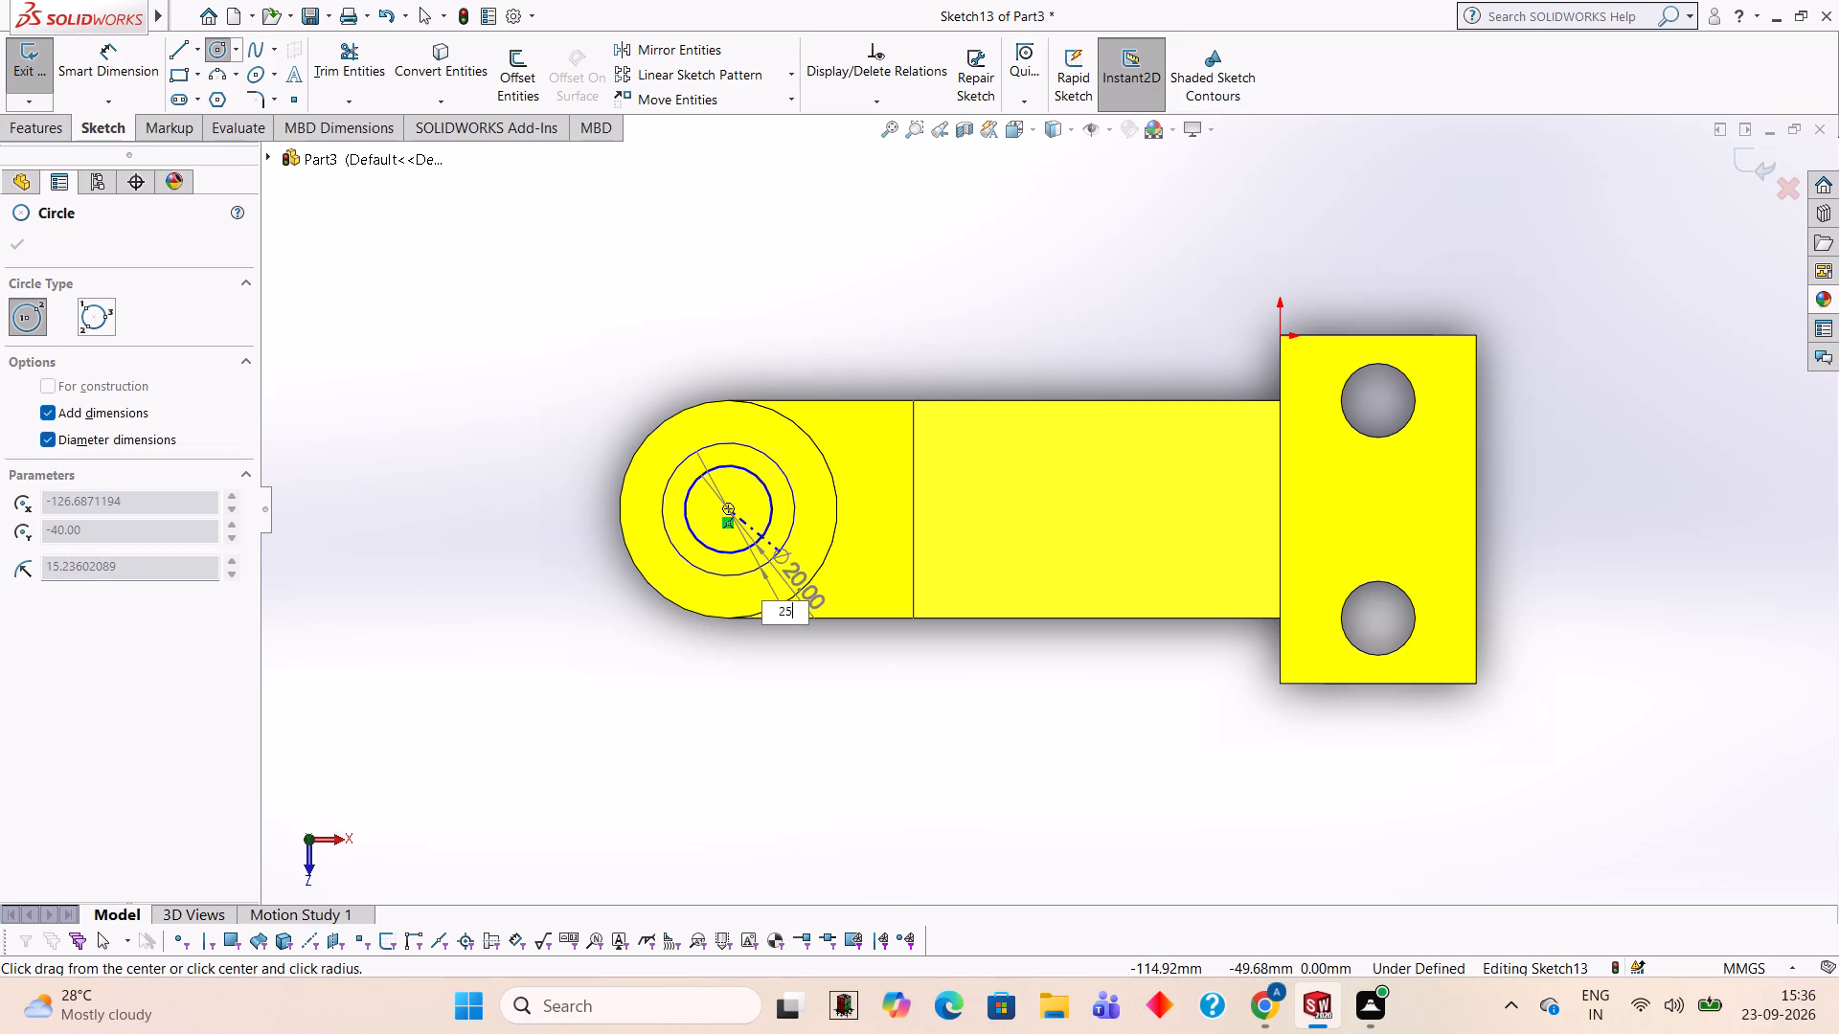
key("Return")
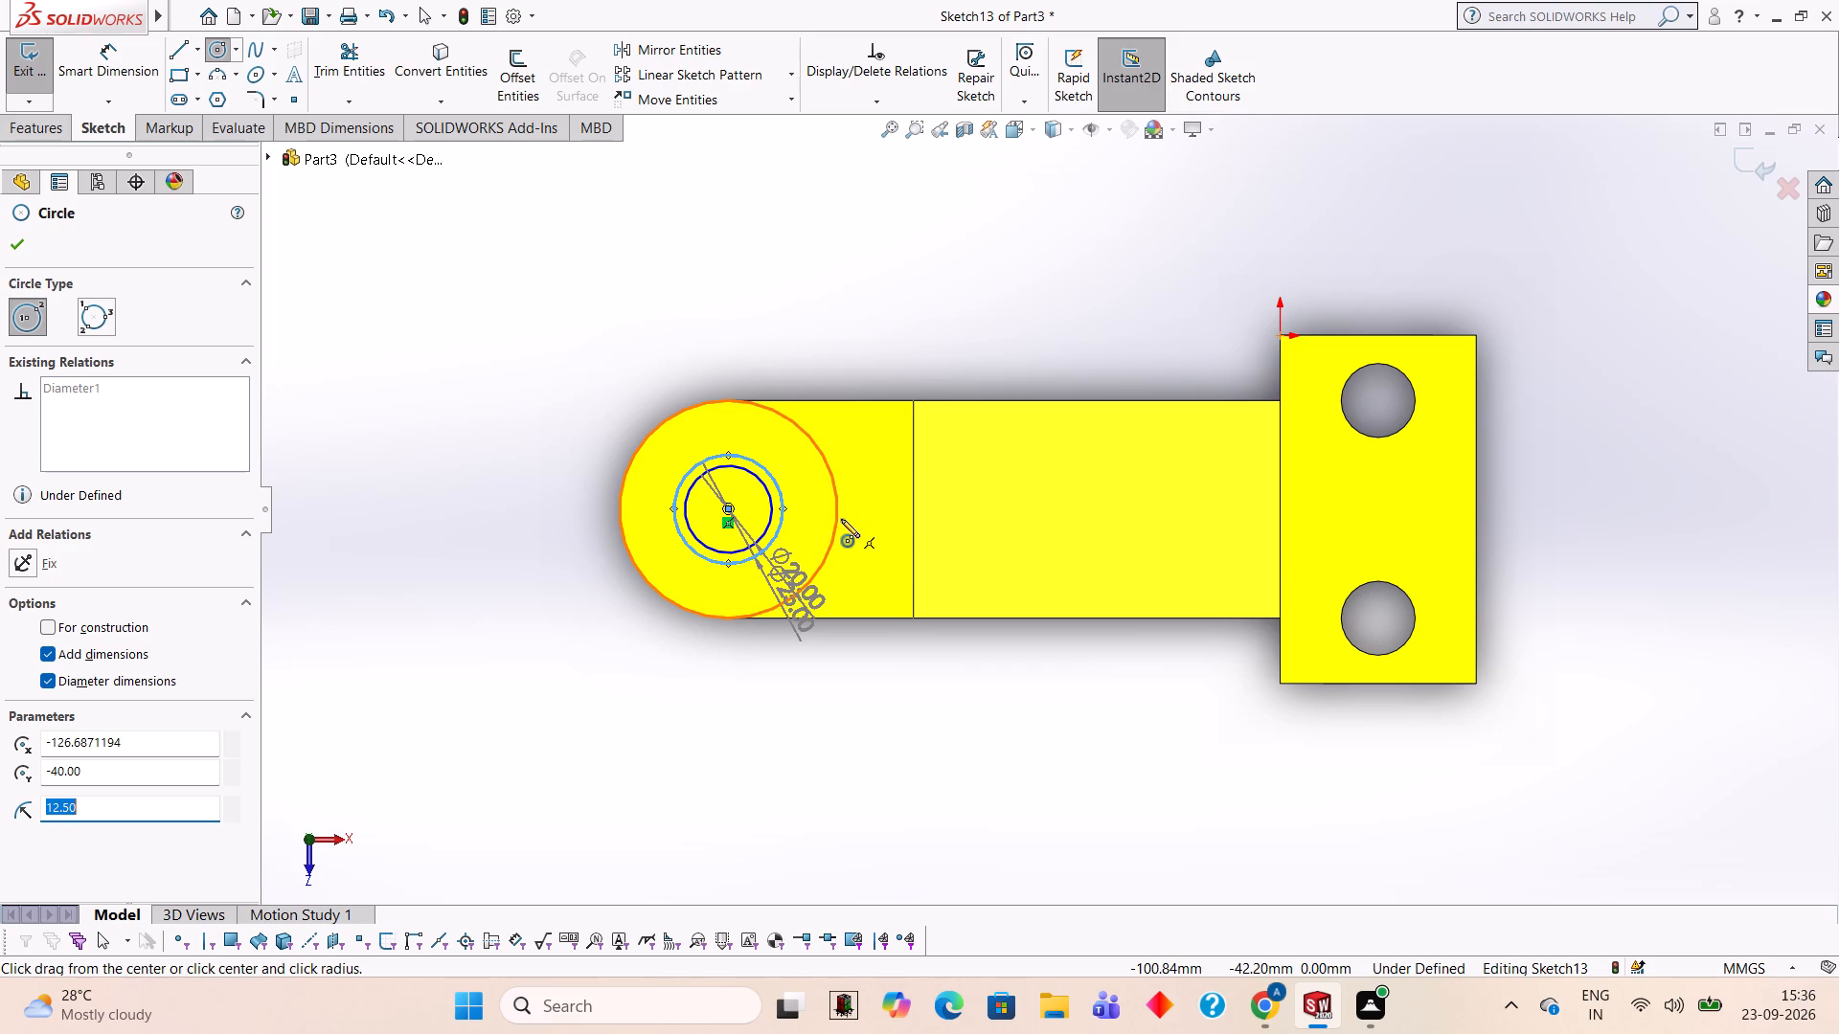
left_click(729, 506)
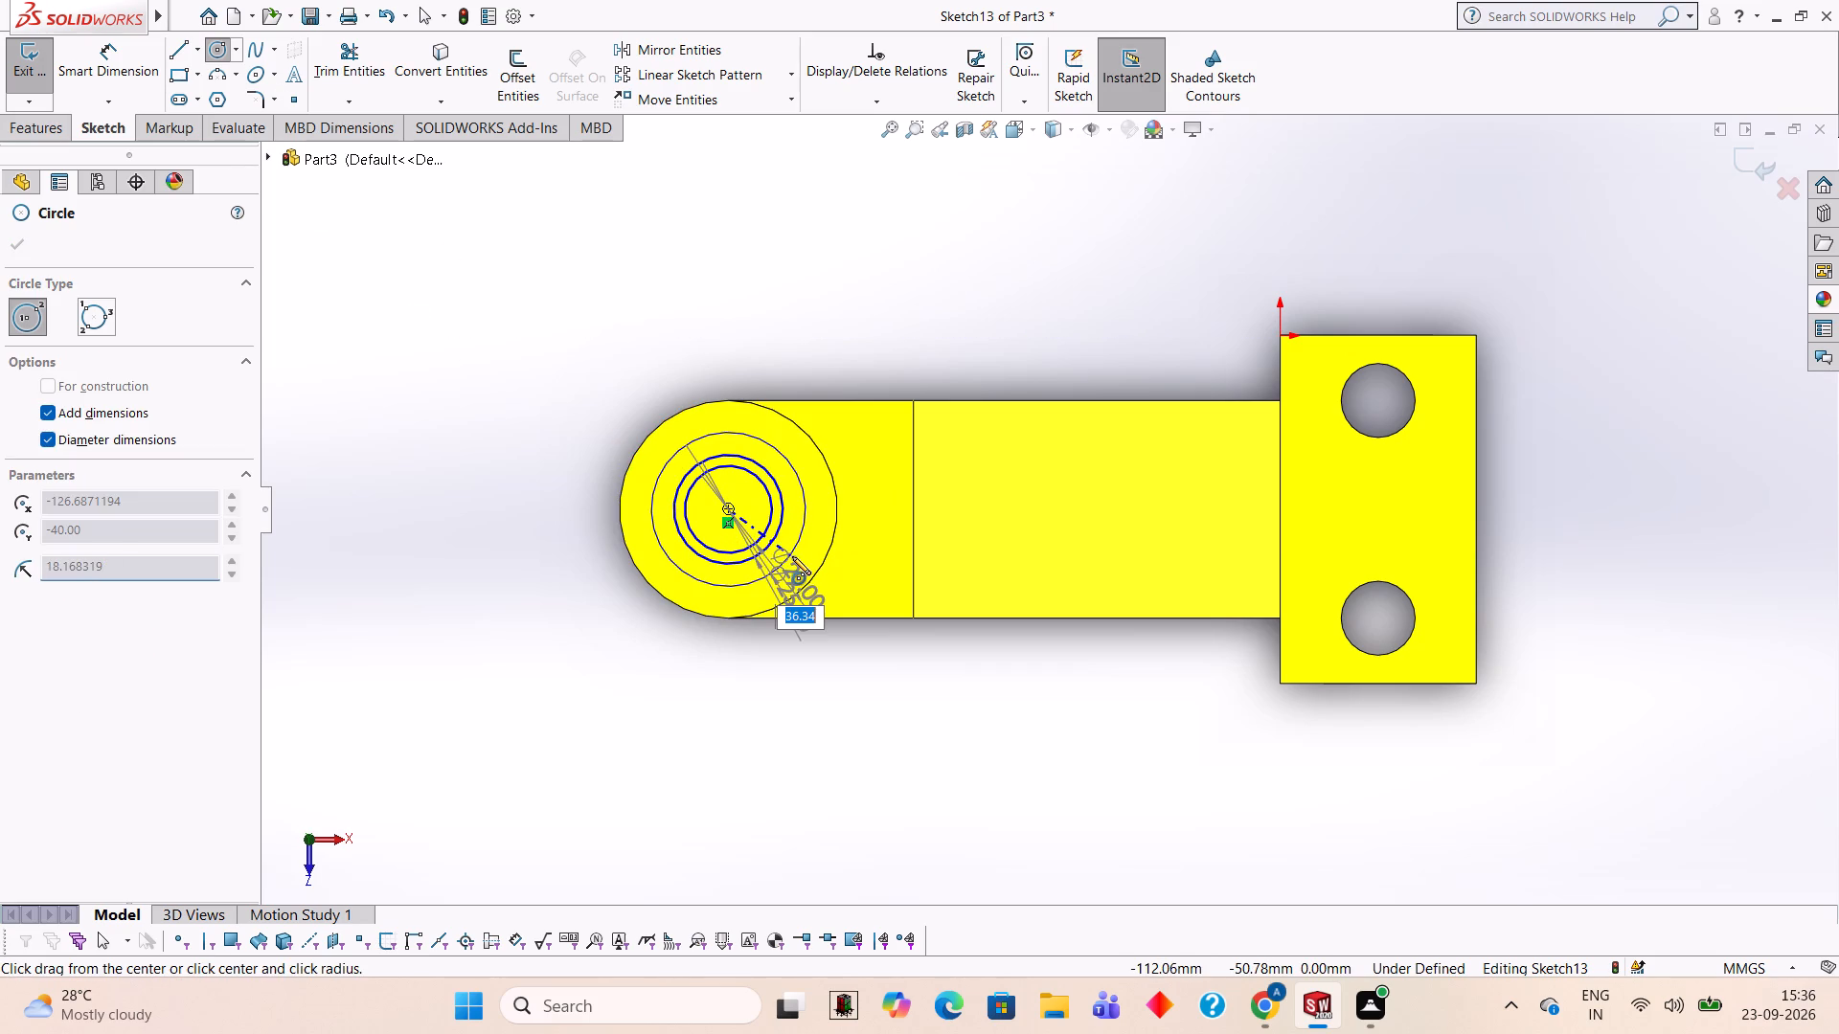
type("30")
key("Return")
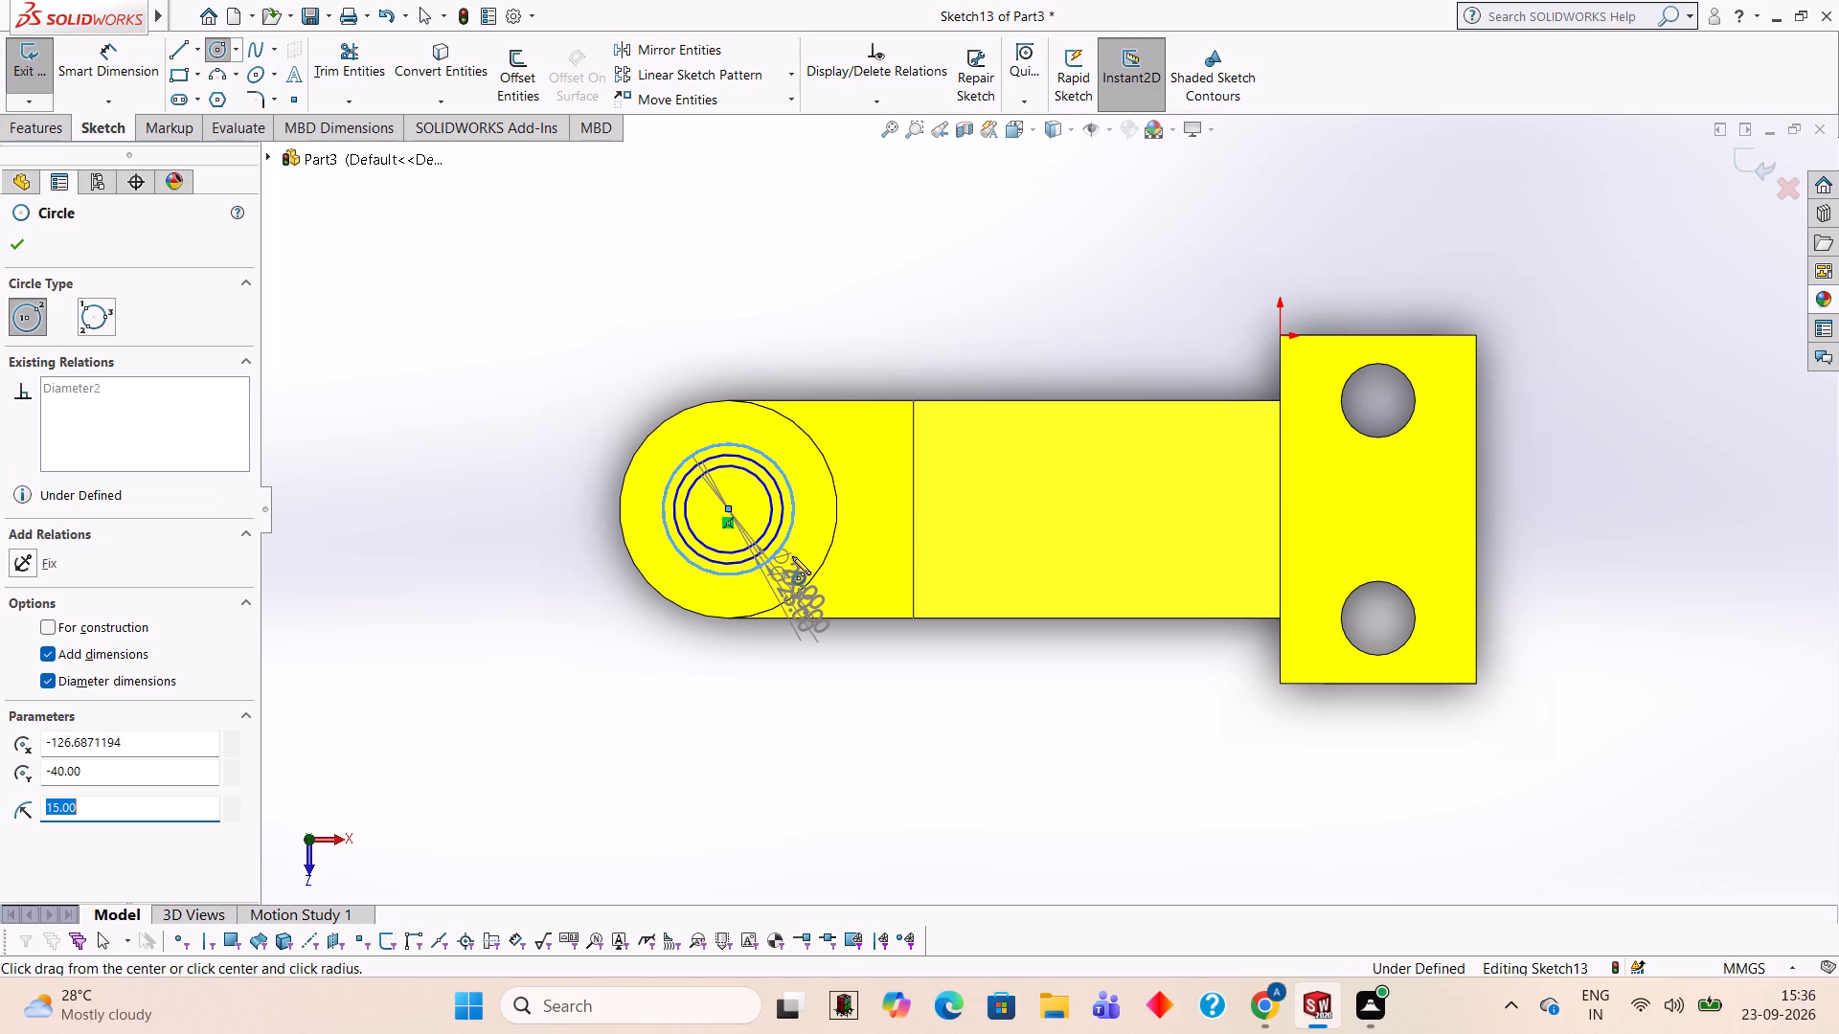
Trim away the 20 mm and 25 mm circles, keeping only the 30 mm circle.
left_click(379, 75)
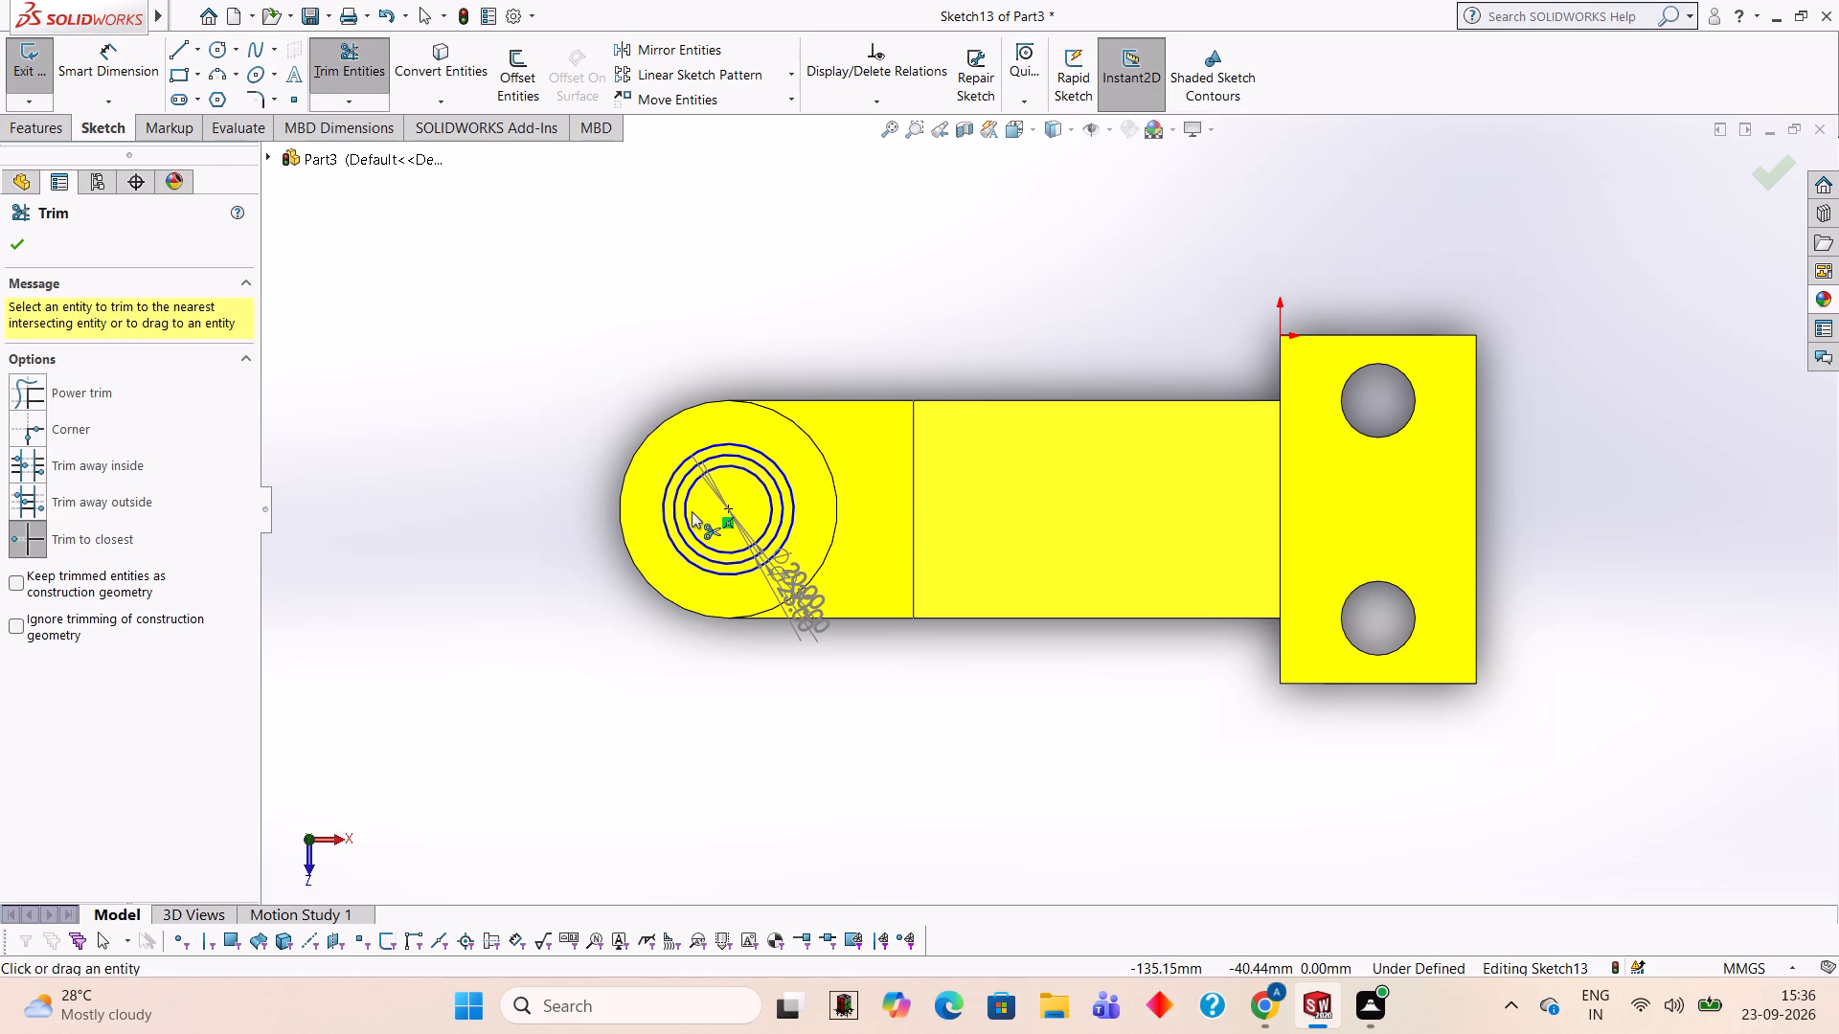
left_click(686, 511)
left_click(673, 511)
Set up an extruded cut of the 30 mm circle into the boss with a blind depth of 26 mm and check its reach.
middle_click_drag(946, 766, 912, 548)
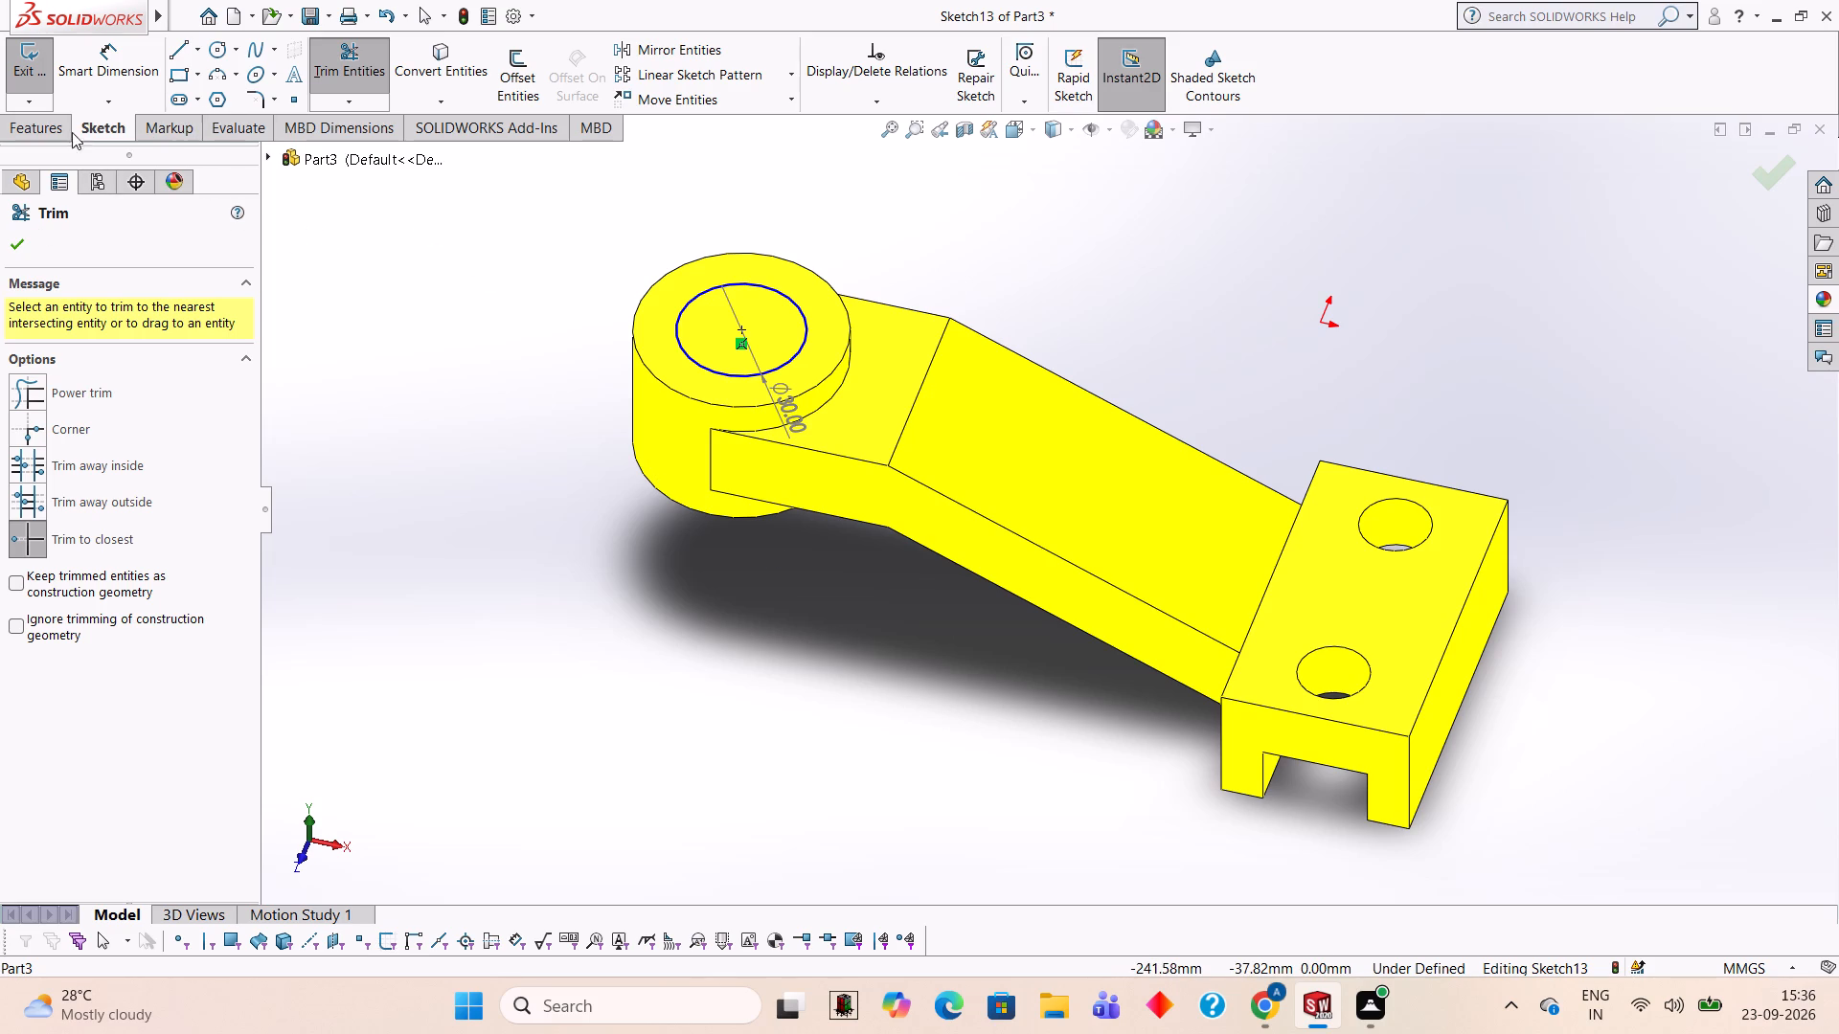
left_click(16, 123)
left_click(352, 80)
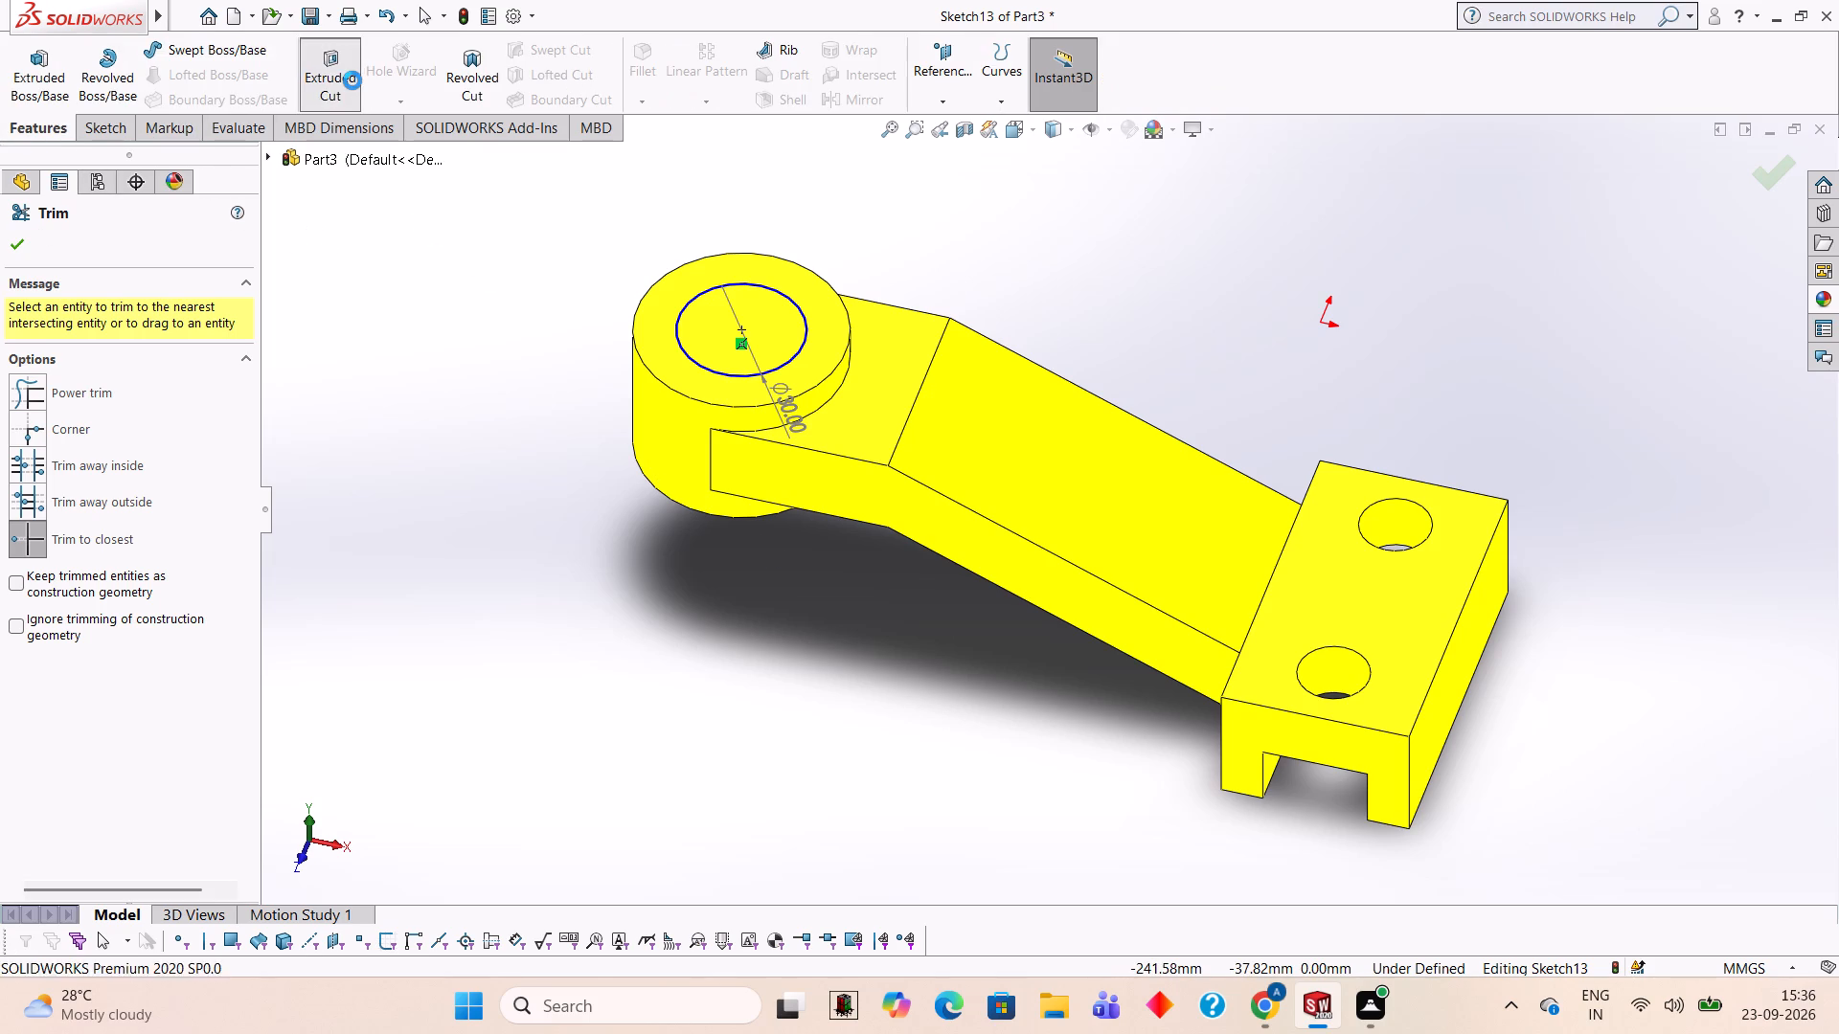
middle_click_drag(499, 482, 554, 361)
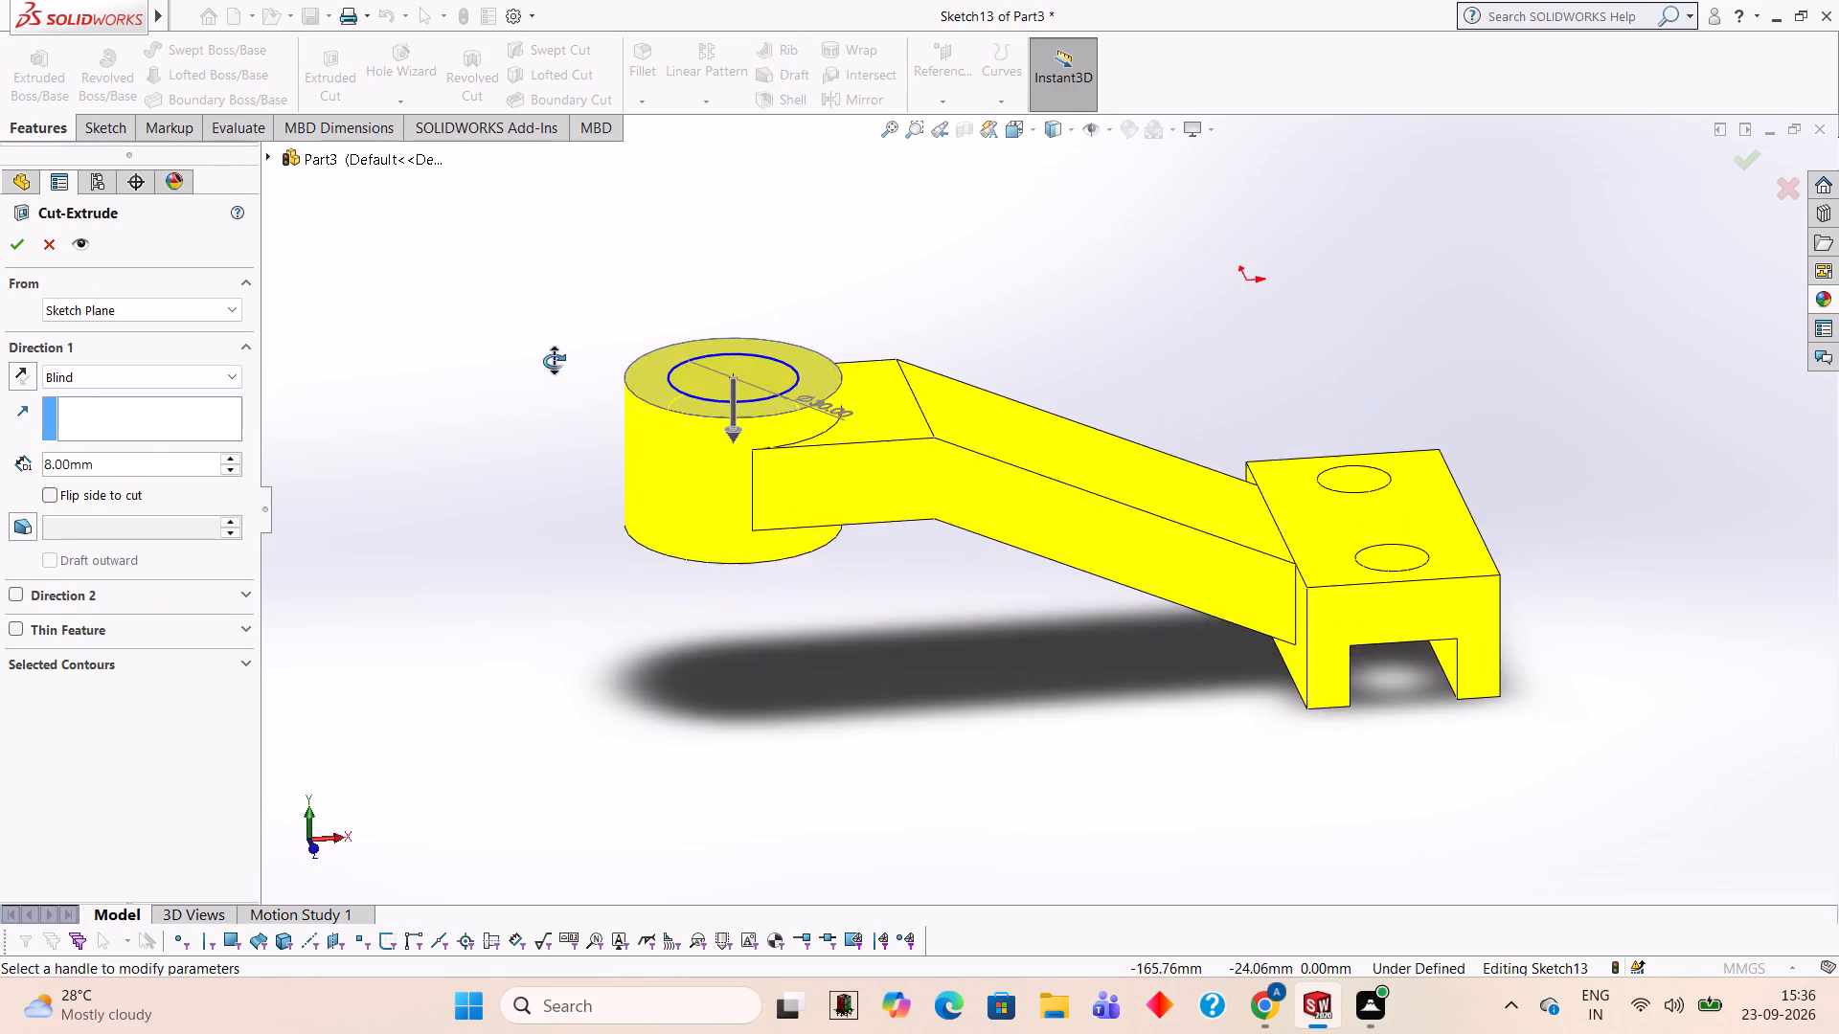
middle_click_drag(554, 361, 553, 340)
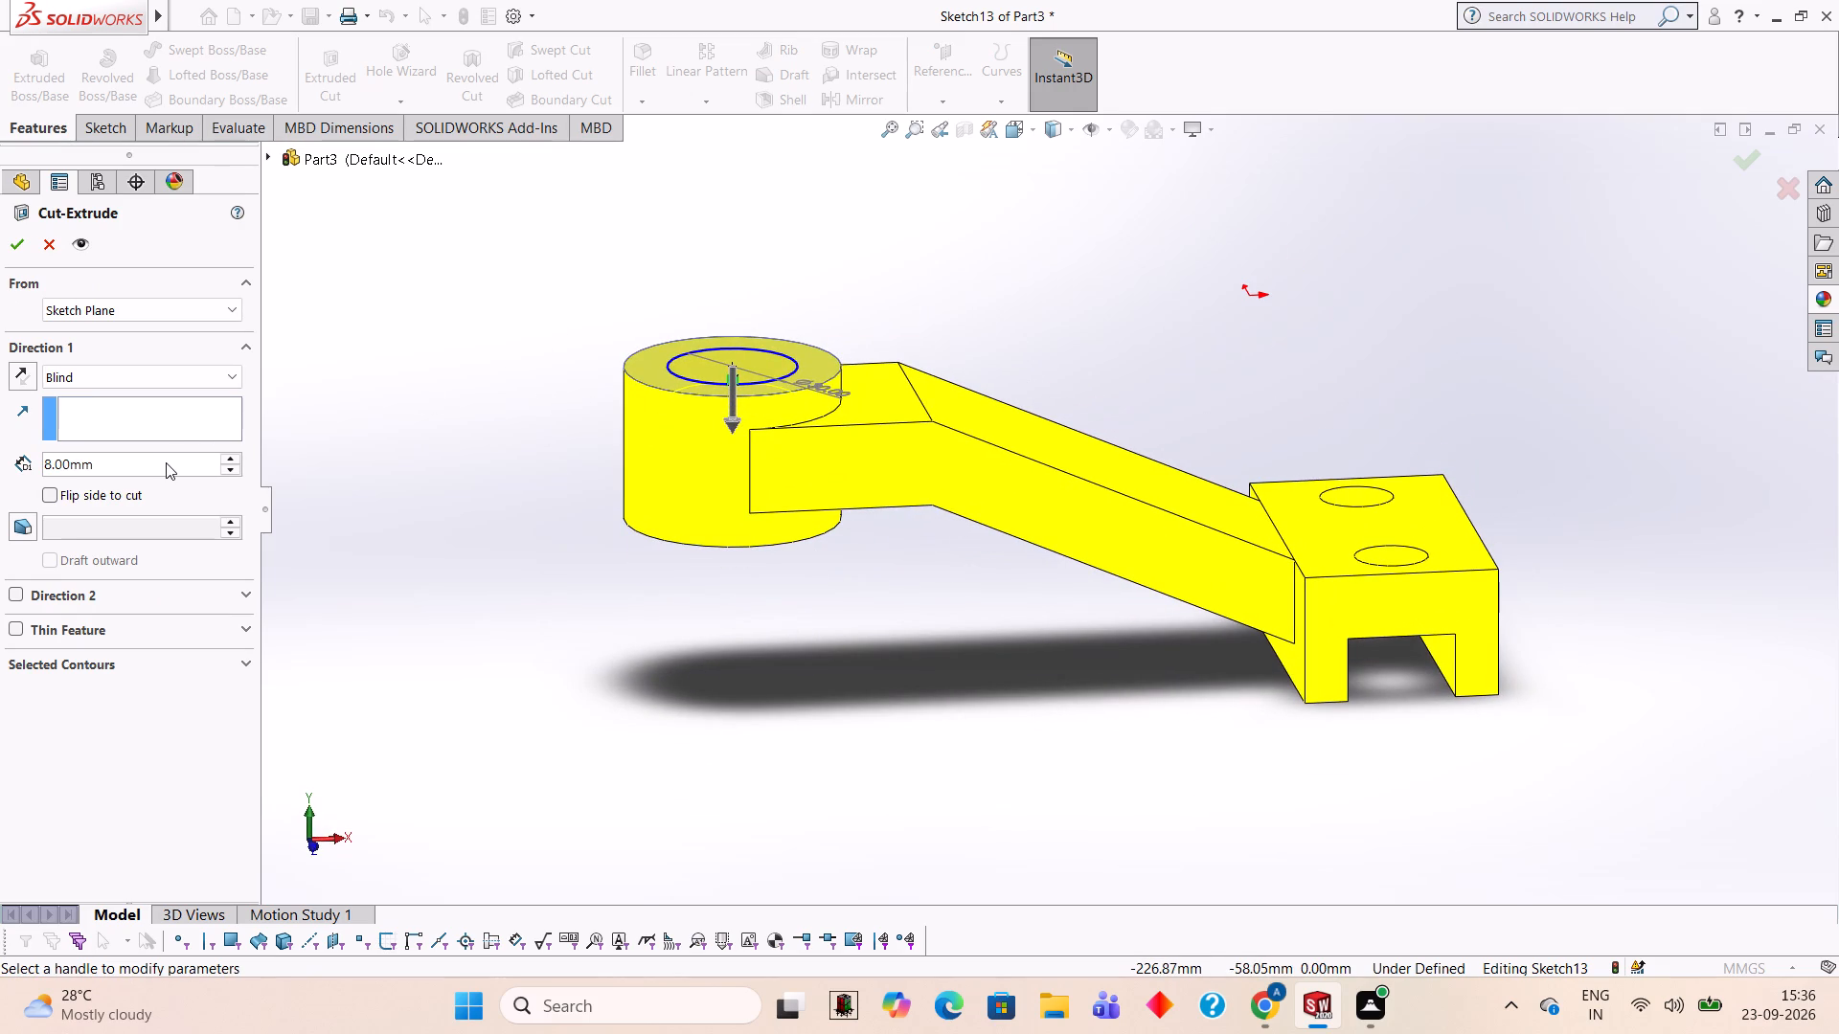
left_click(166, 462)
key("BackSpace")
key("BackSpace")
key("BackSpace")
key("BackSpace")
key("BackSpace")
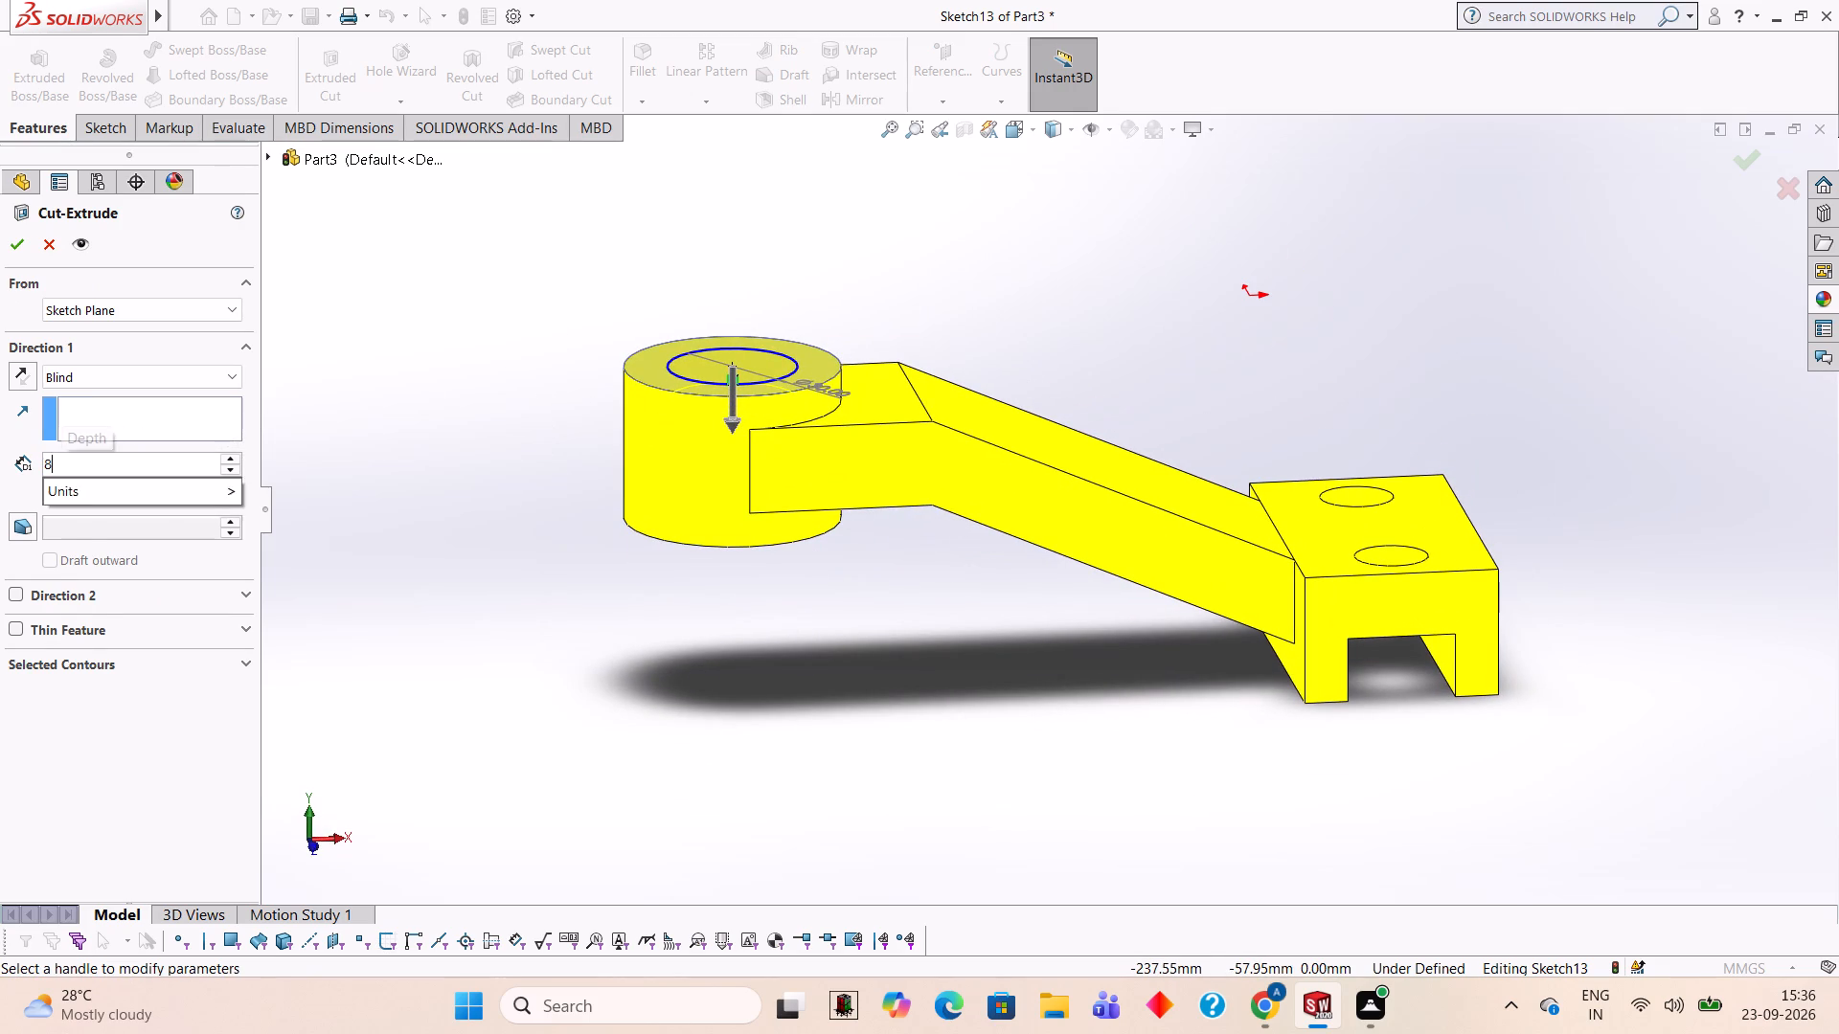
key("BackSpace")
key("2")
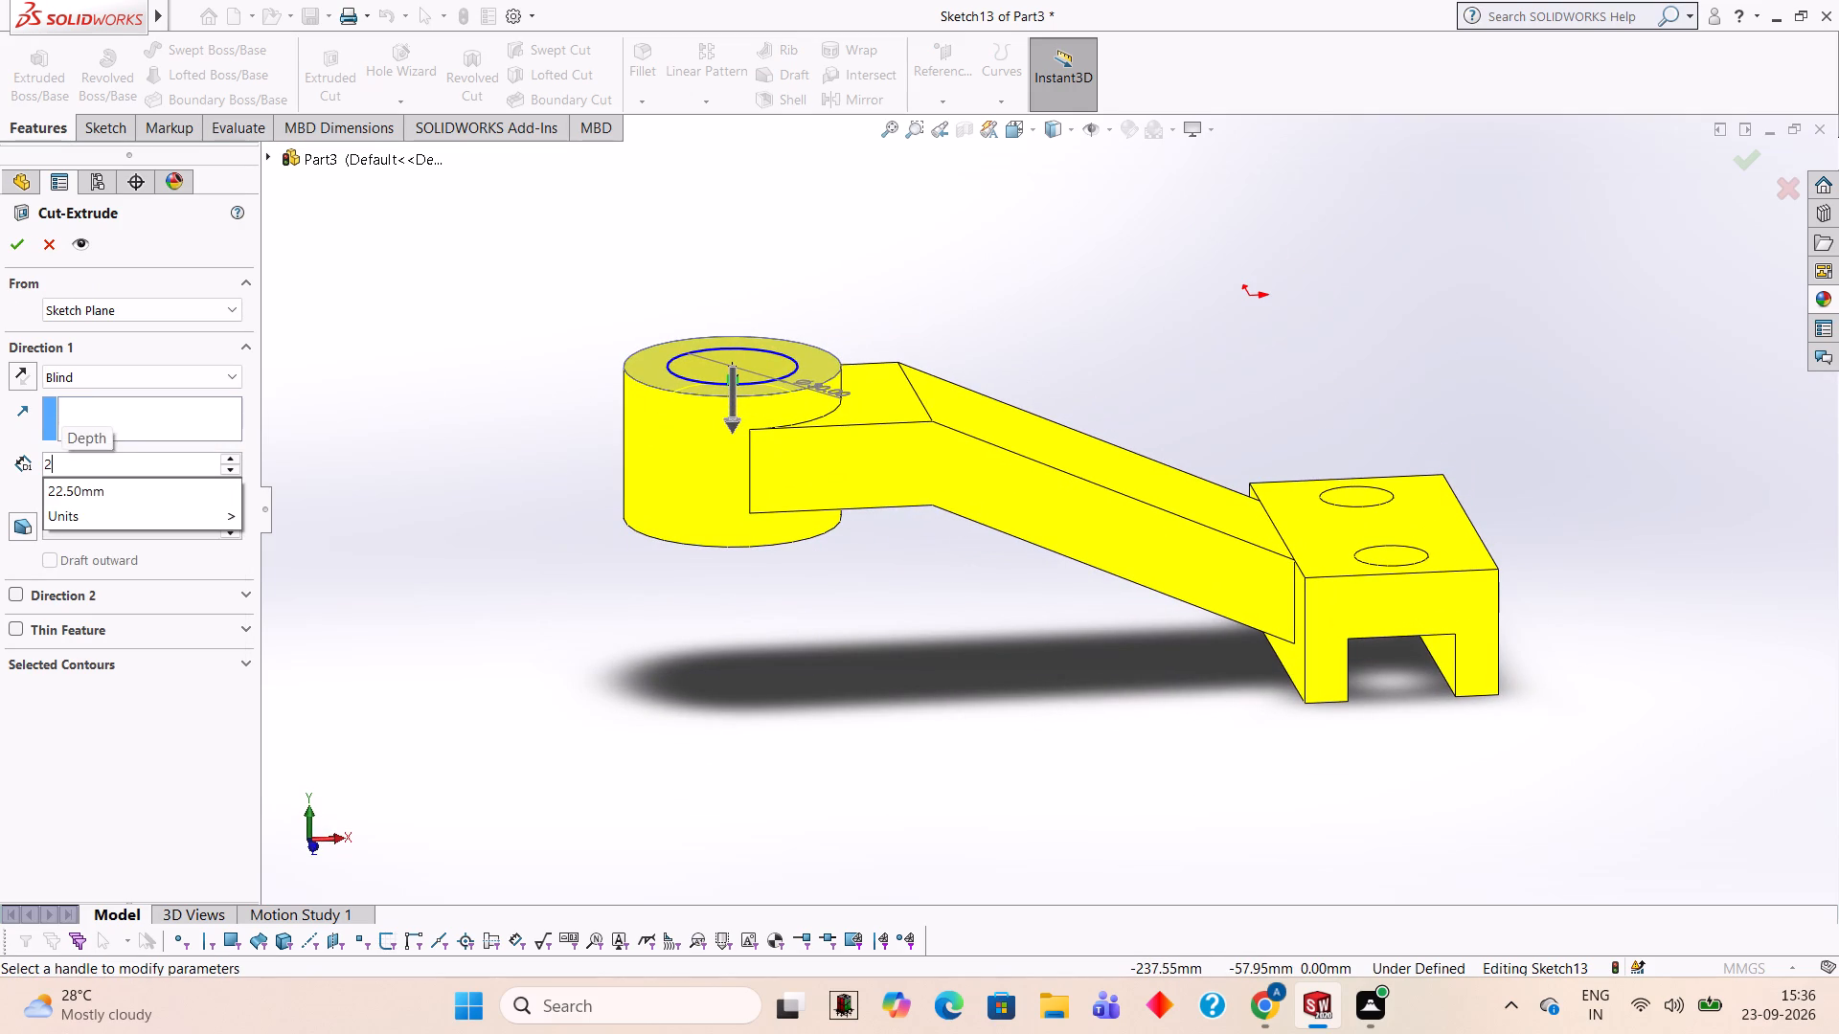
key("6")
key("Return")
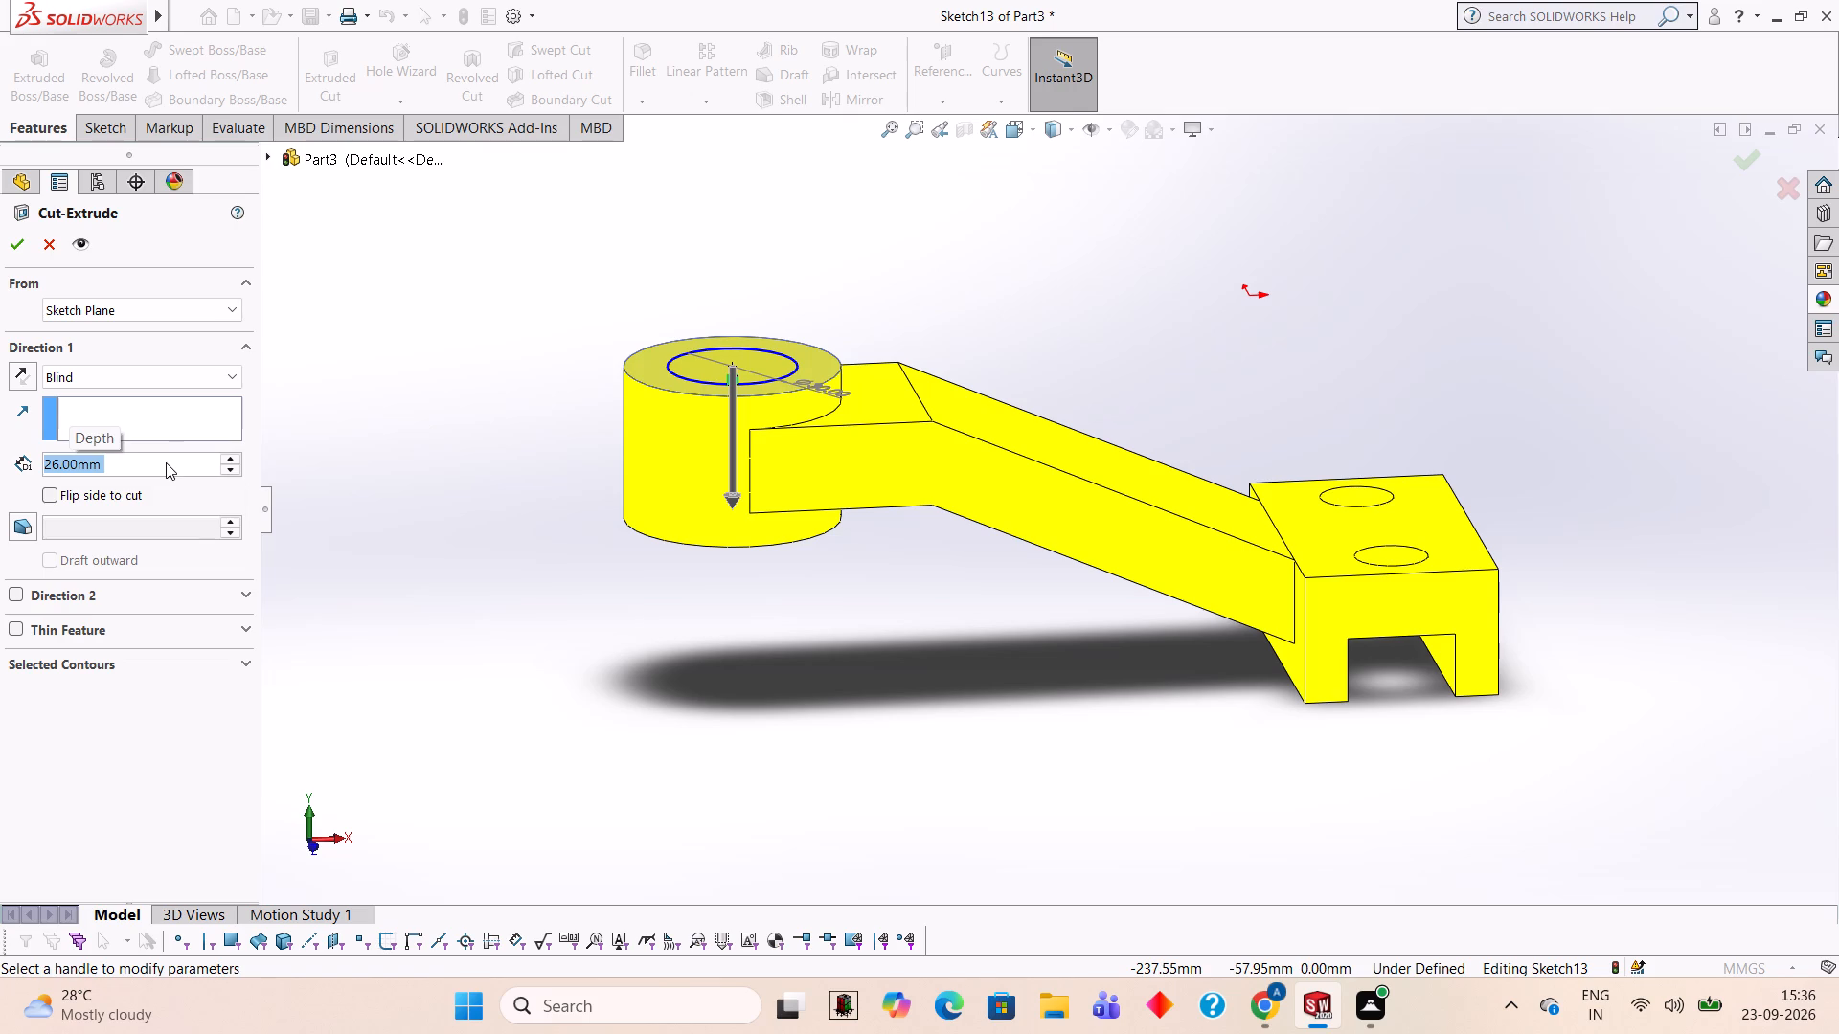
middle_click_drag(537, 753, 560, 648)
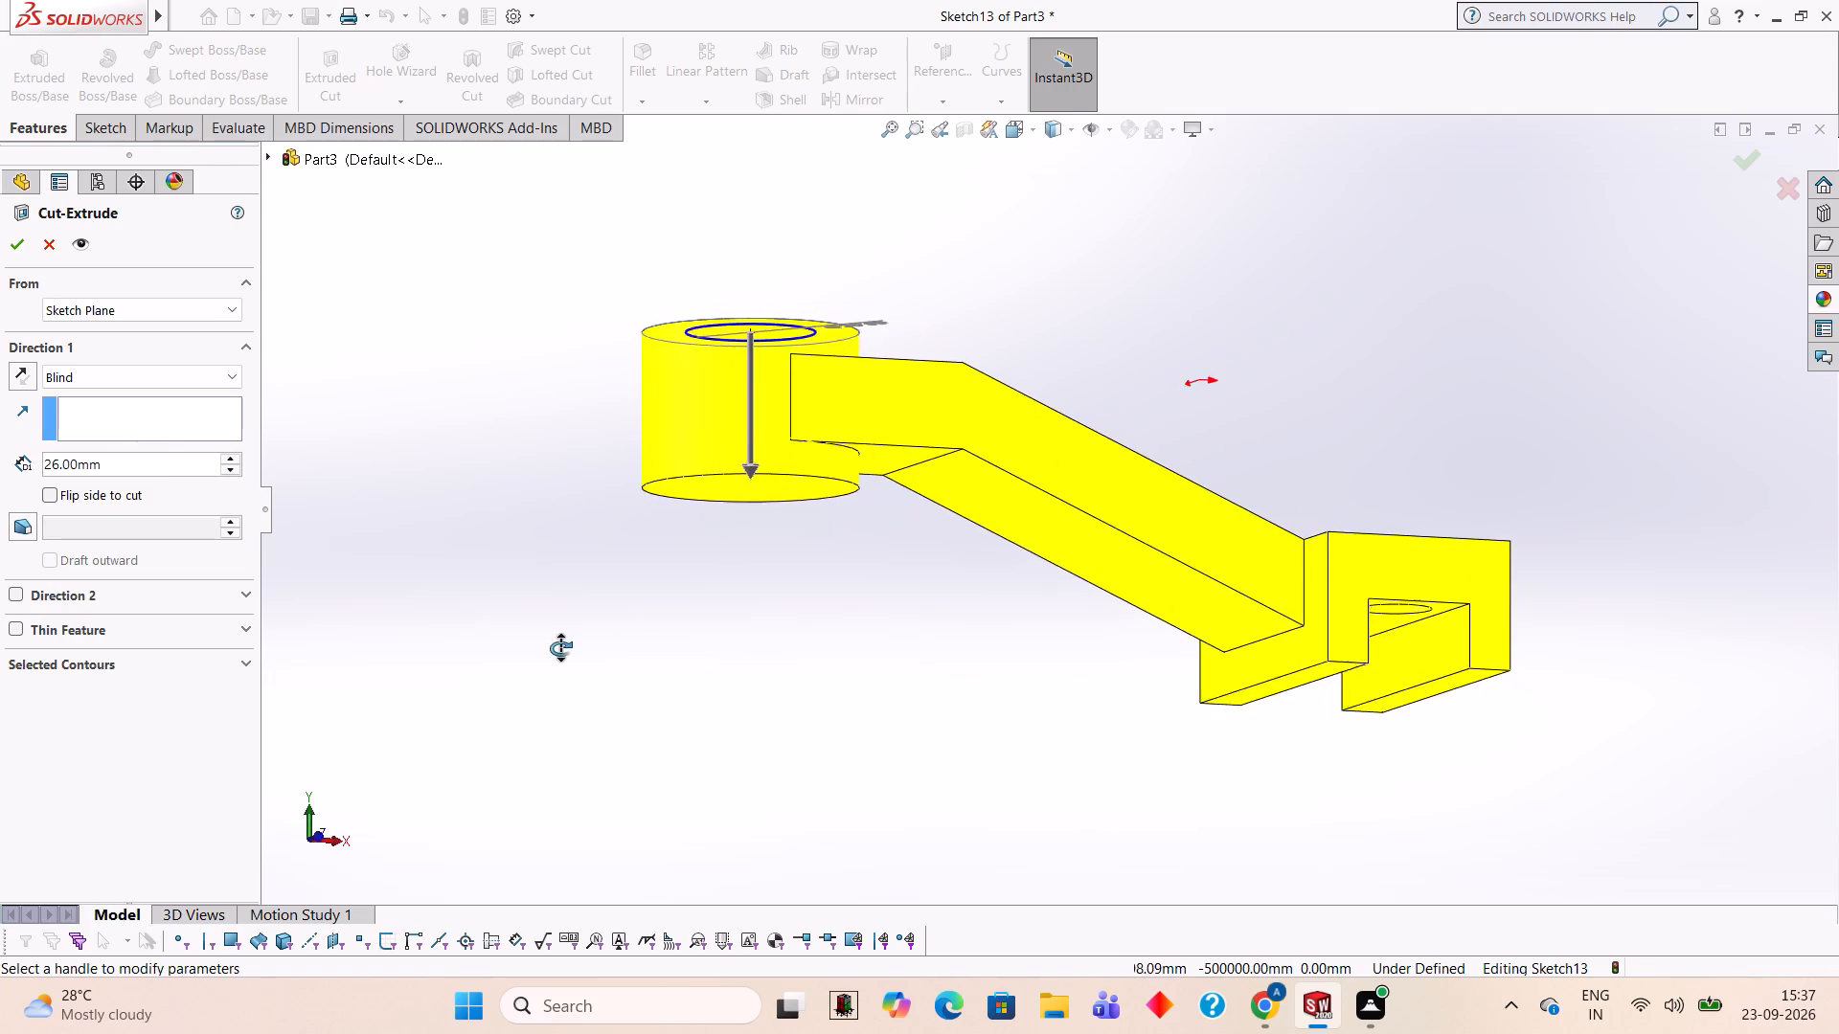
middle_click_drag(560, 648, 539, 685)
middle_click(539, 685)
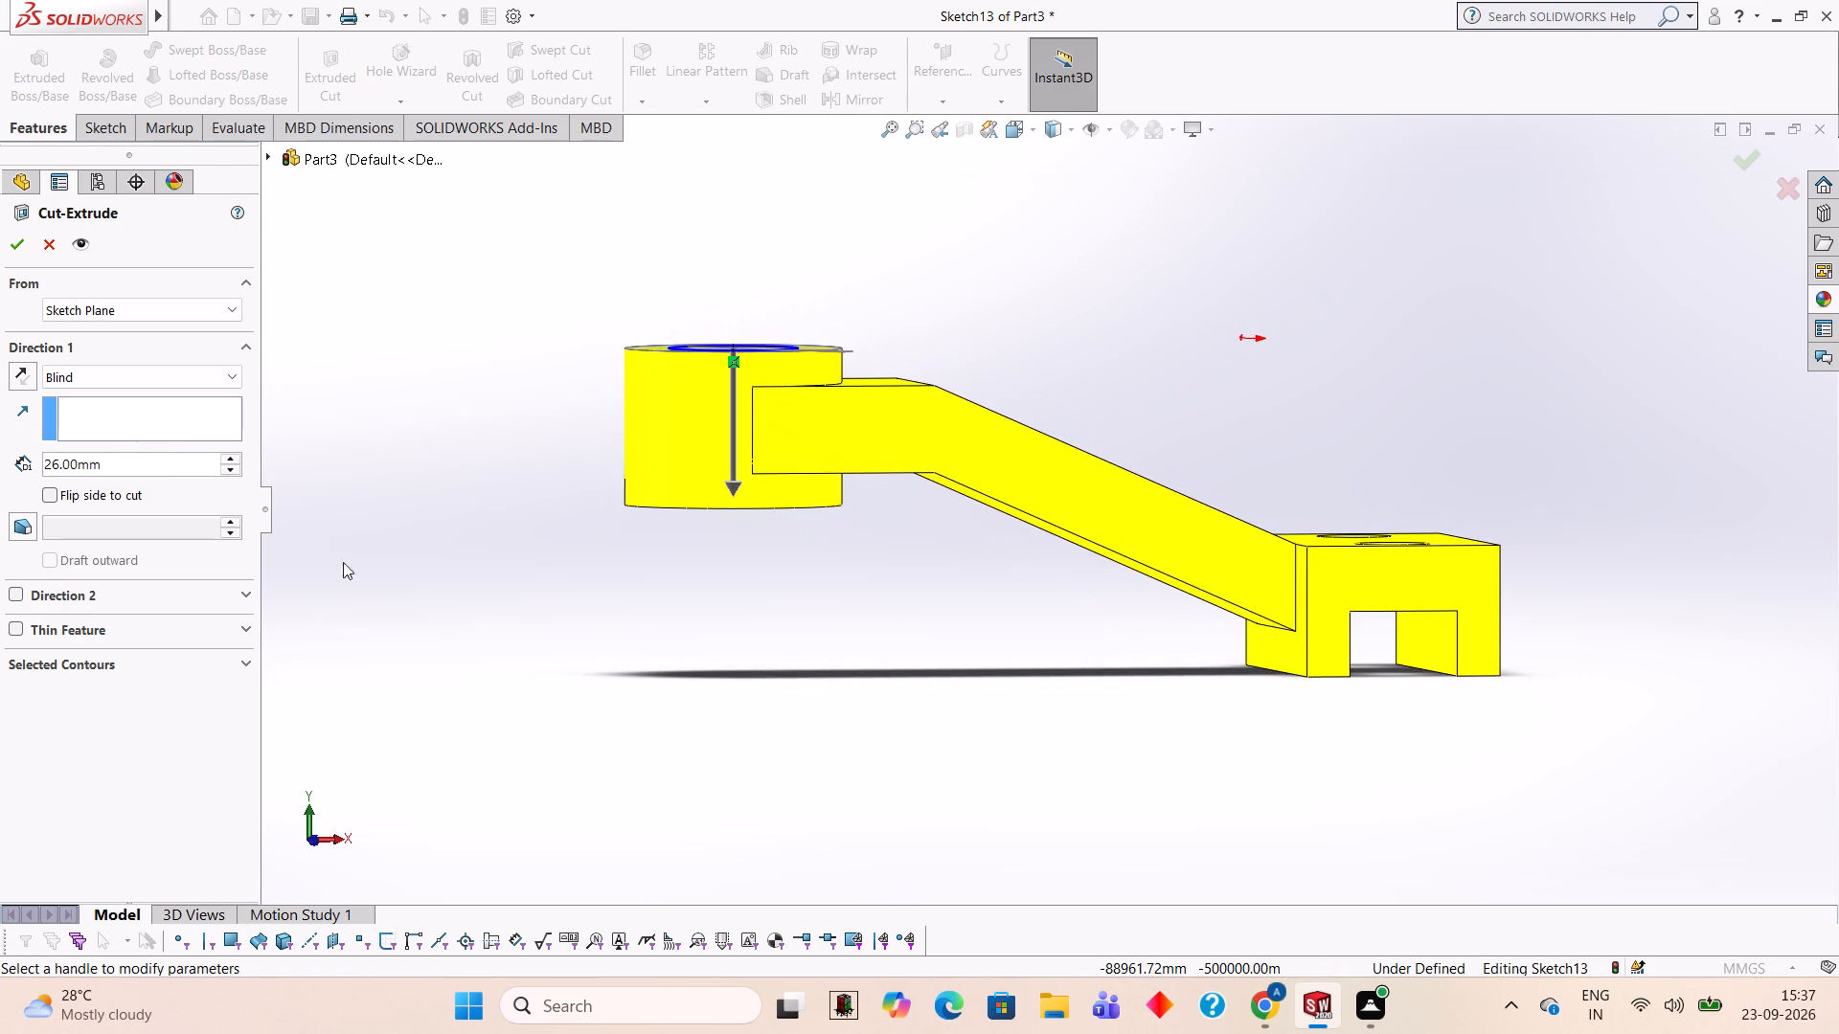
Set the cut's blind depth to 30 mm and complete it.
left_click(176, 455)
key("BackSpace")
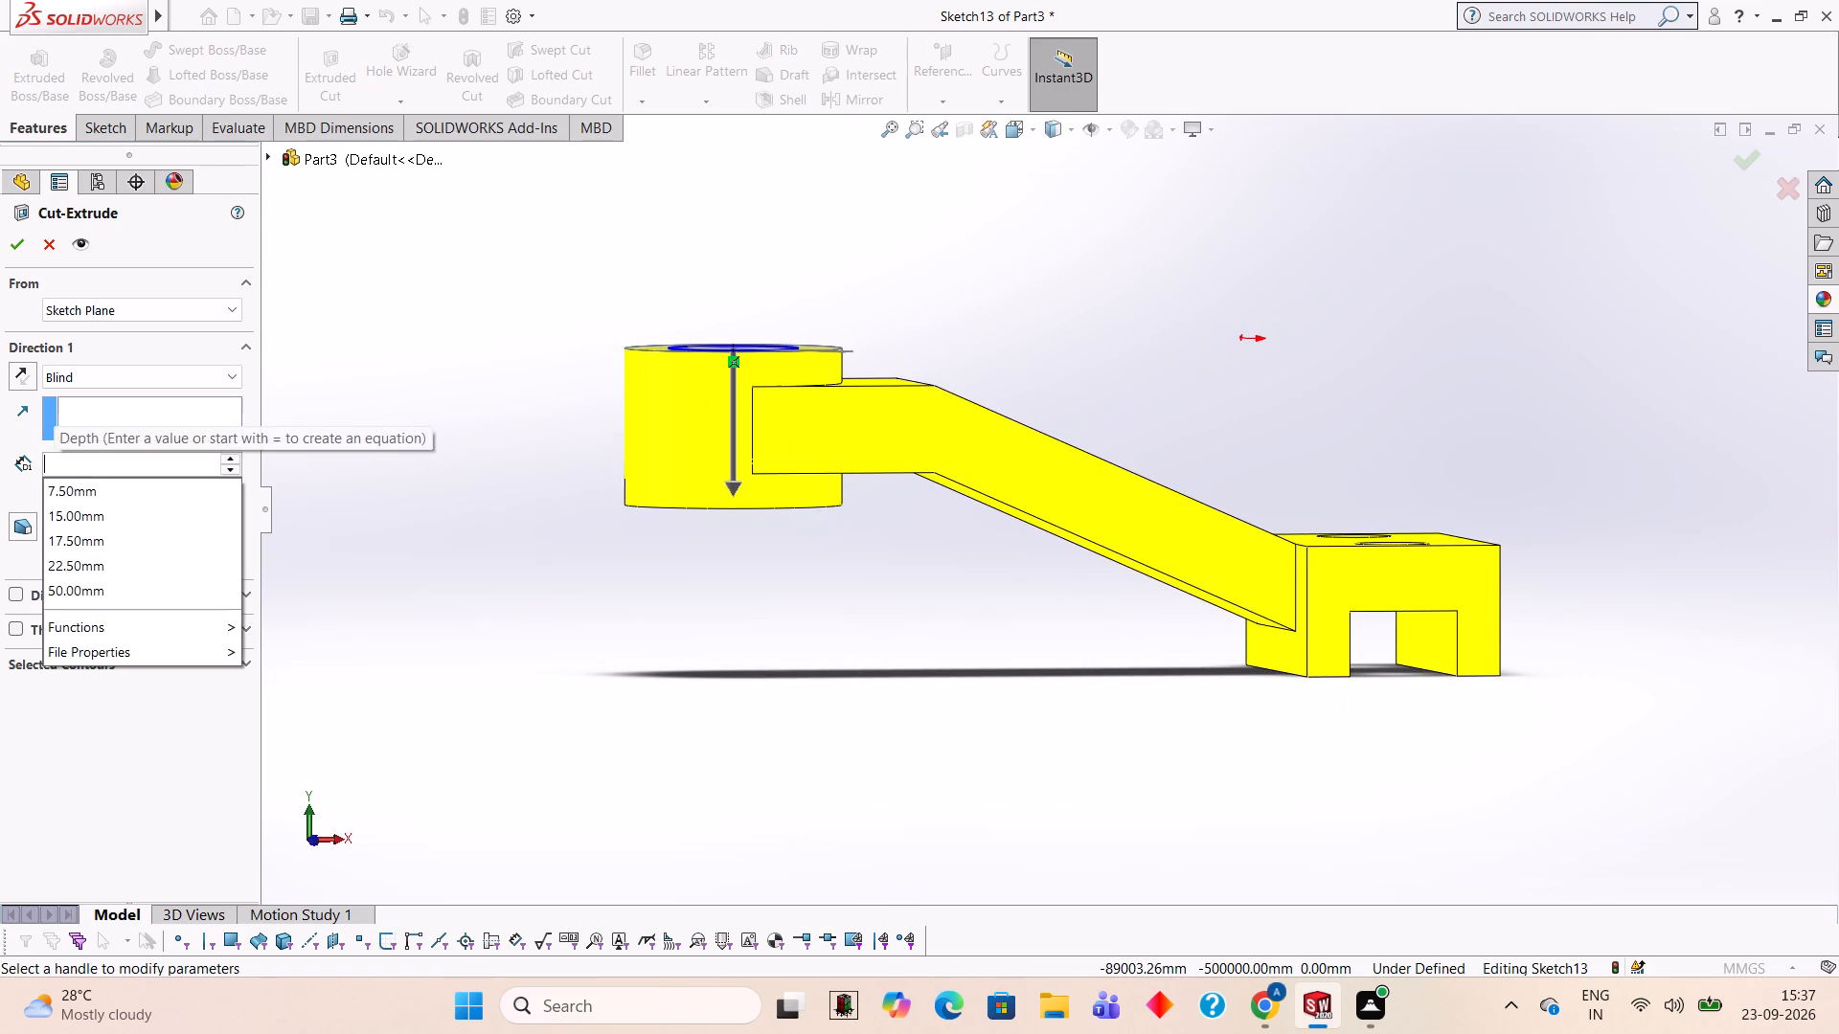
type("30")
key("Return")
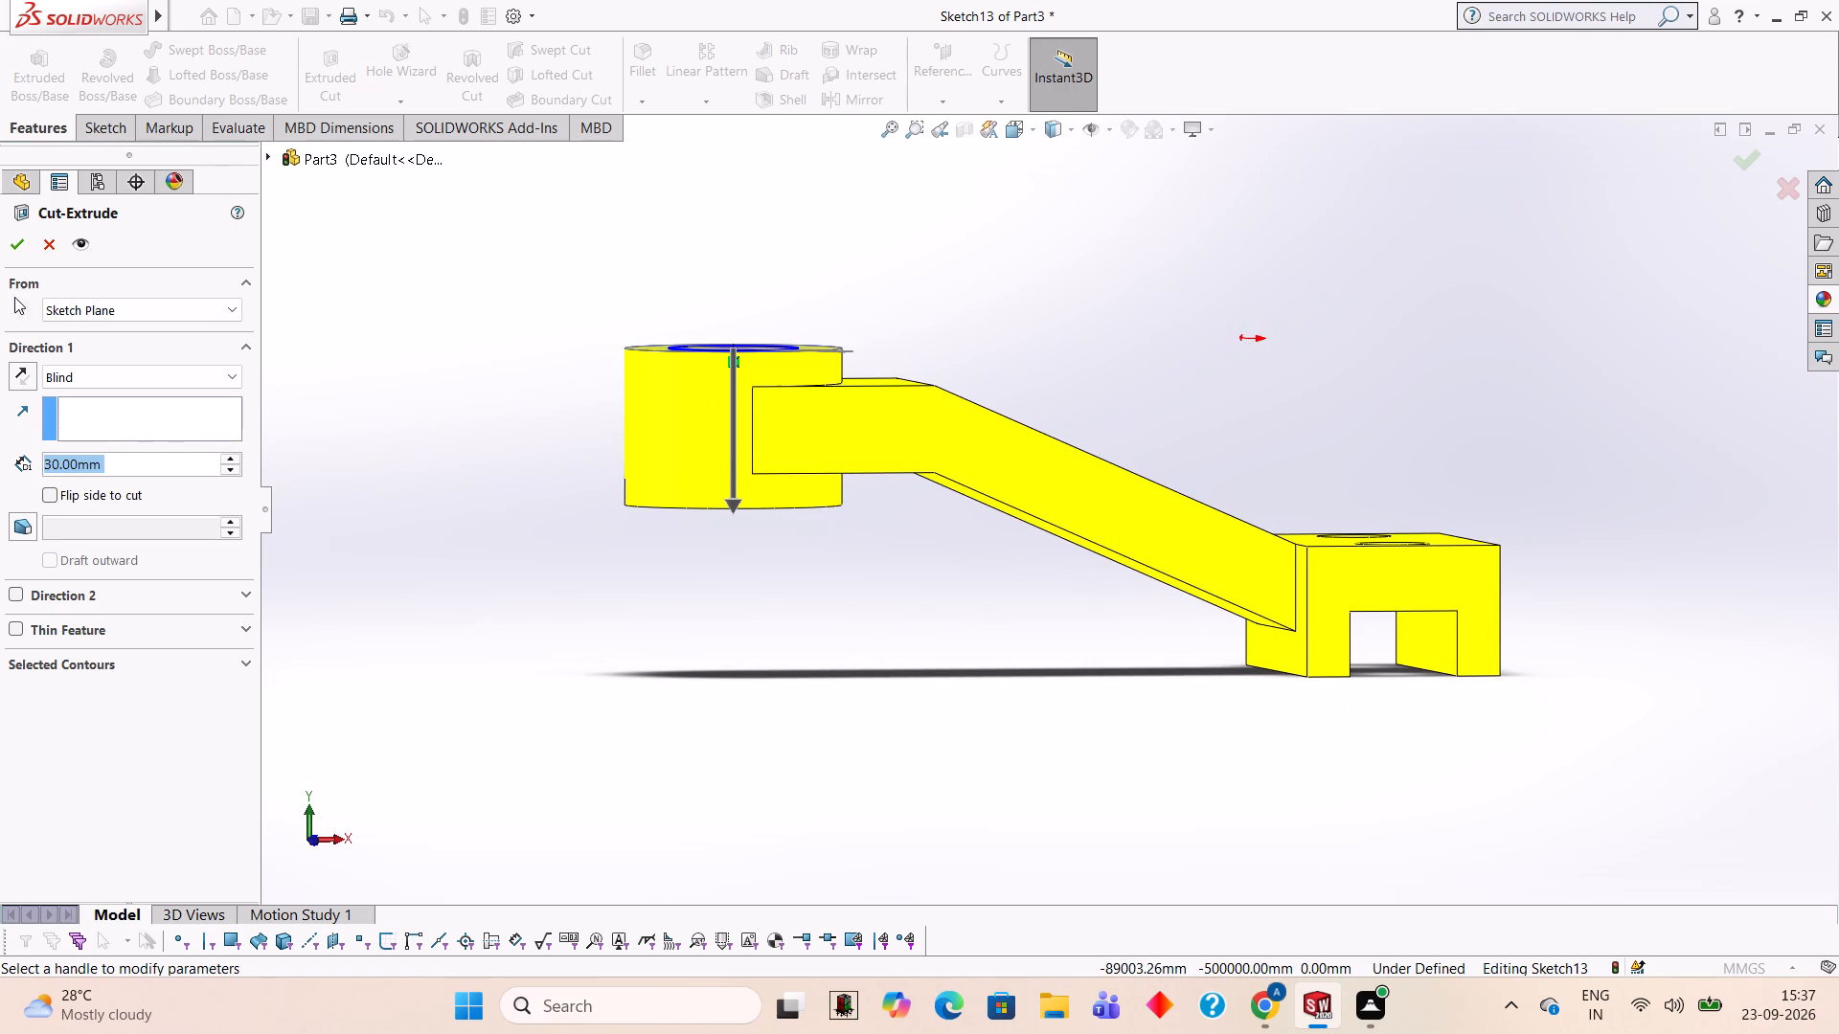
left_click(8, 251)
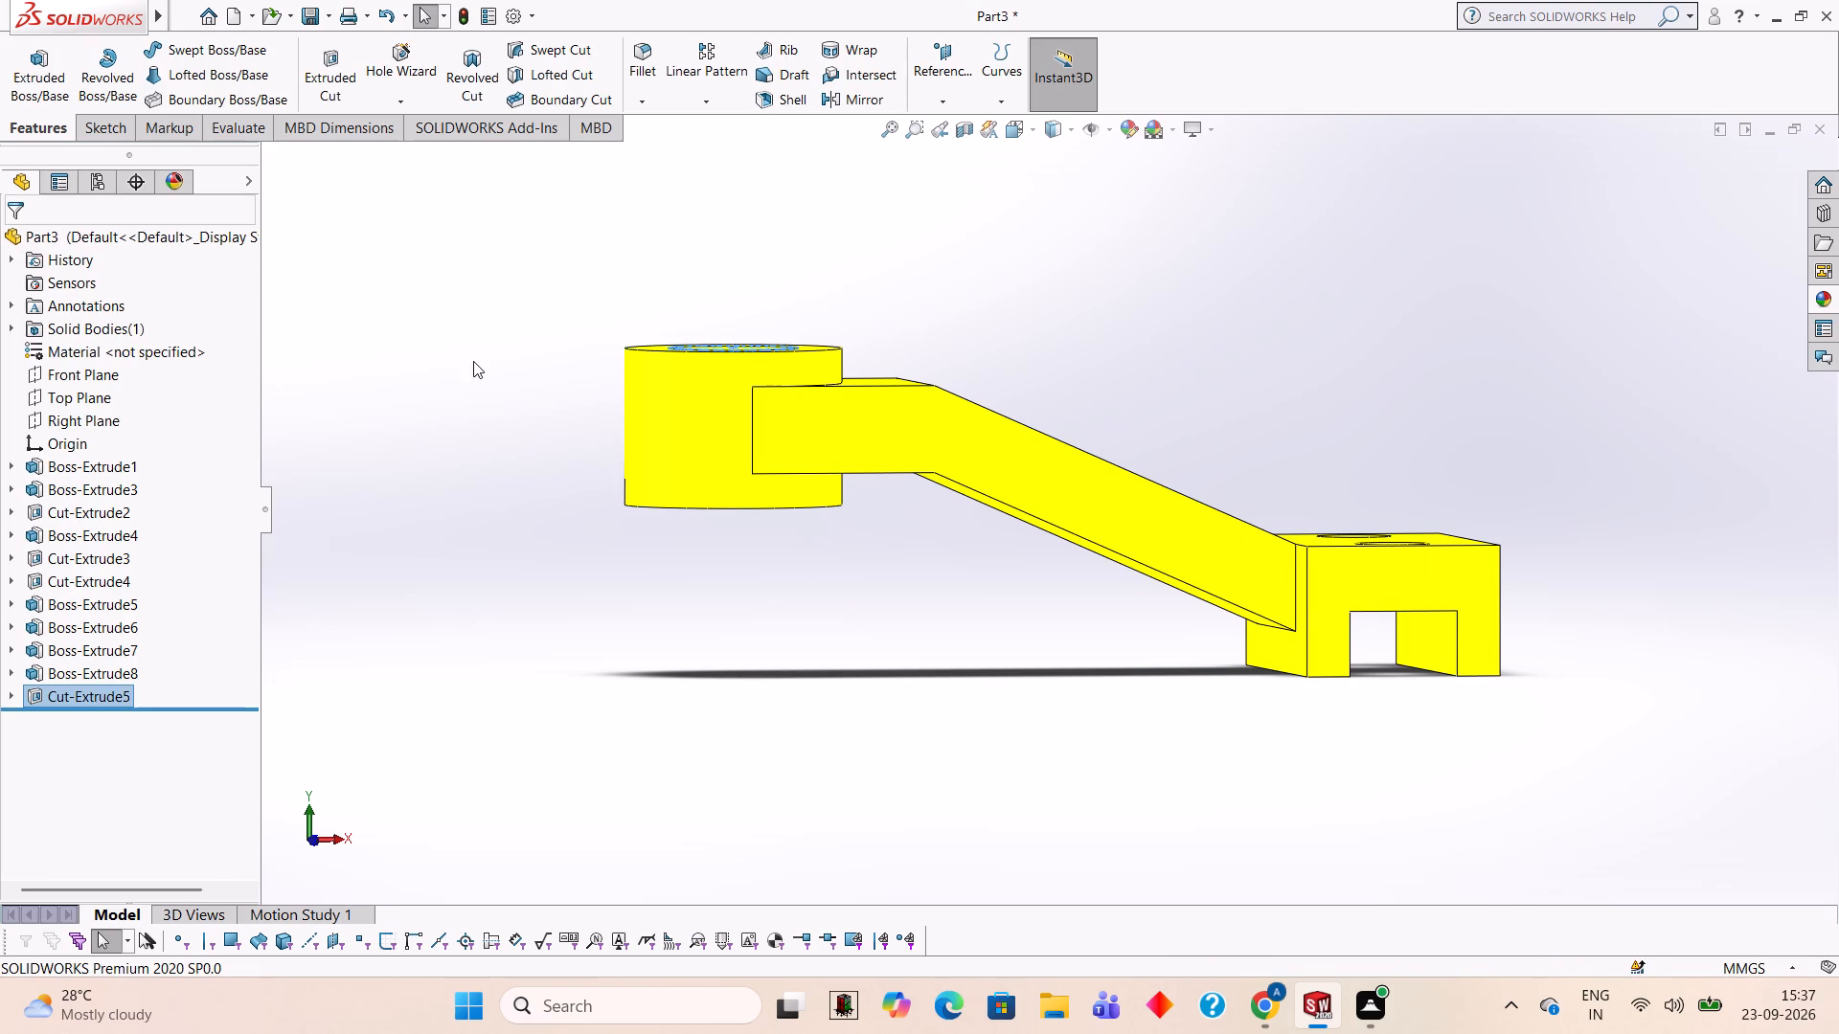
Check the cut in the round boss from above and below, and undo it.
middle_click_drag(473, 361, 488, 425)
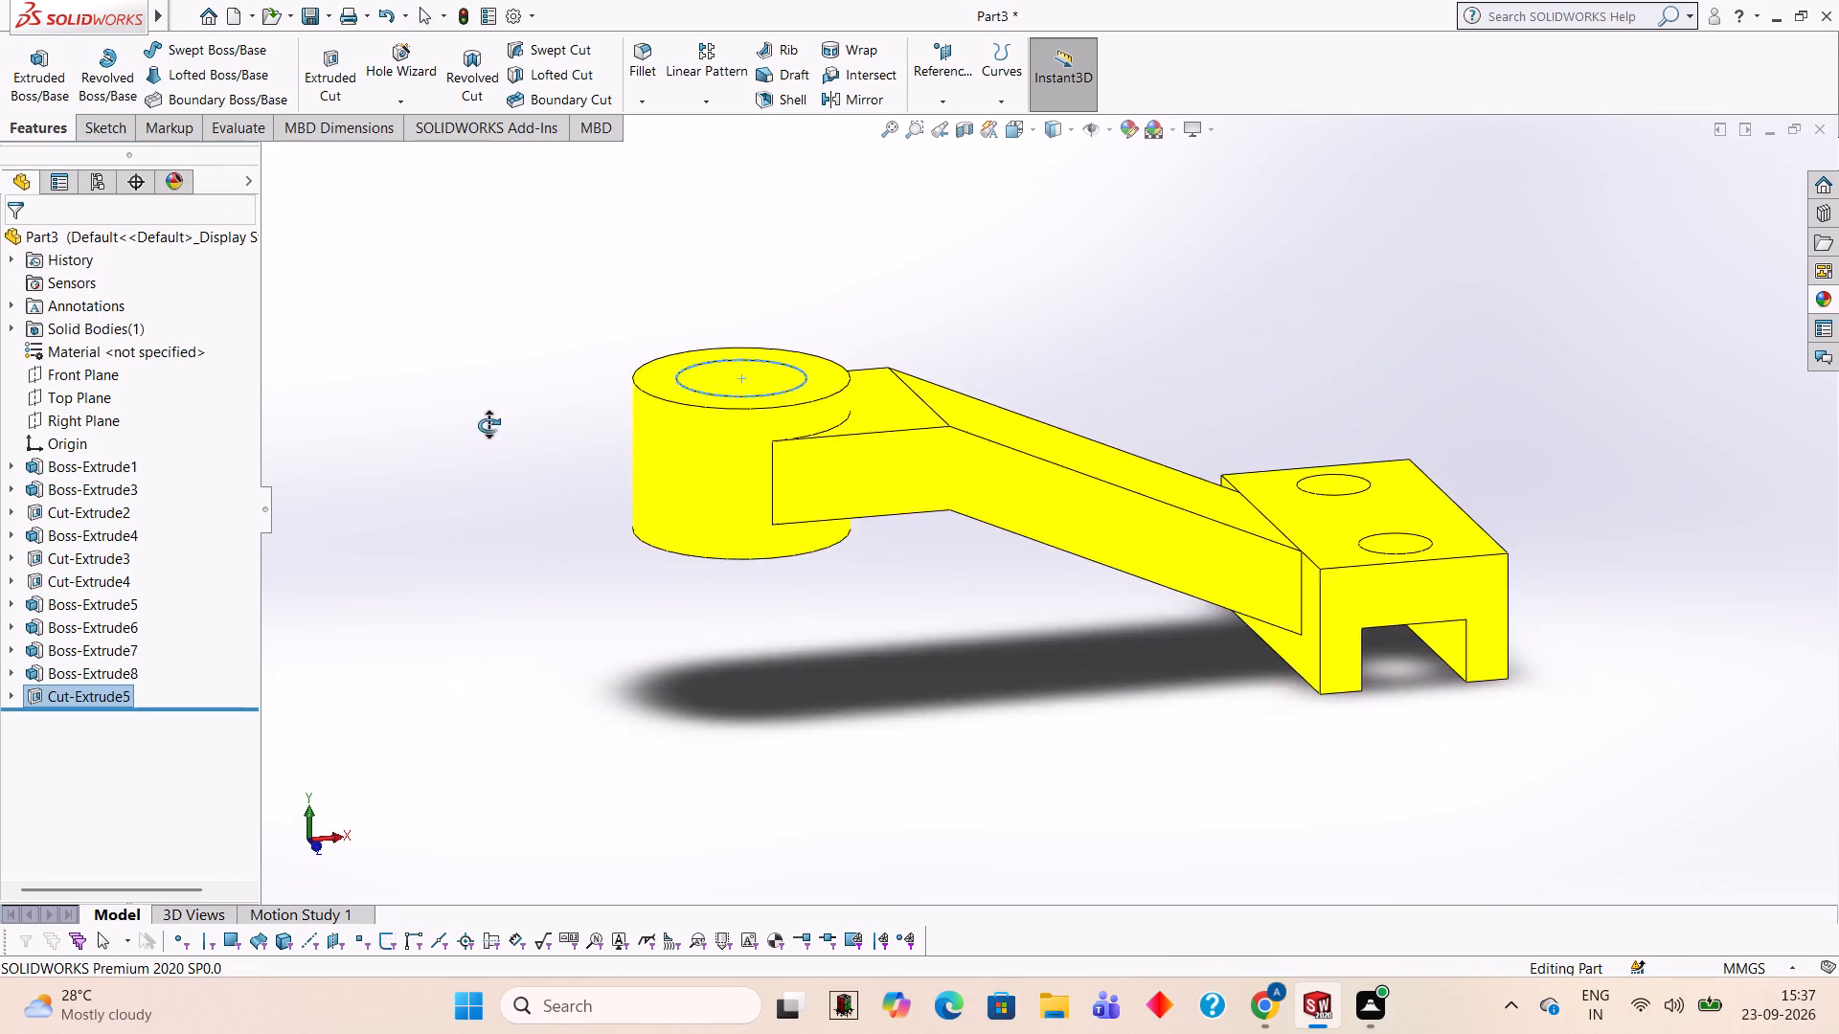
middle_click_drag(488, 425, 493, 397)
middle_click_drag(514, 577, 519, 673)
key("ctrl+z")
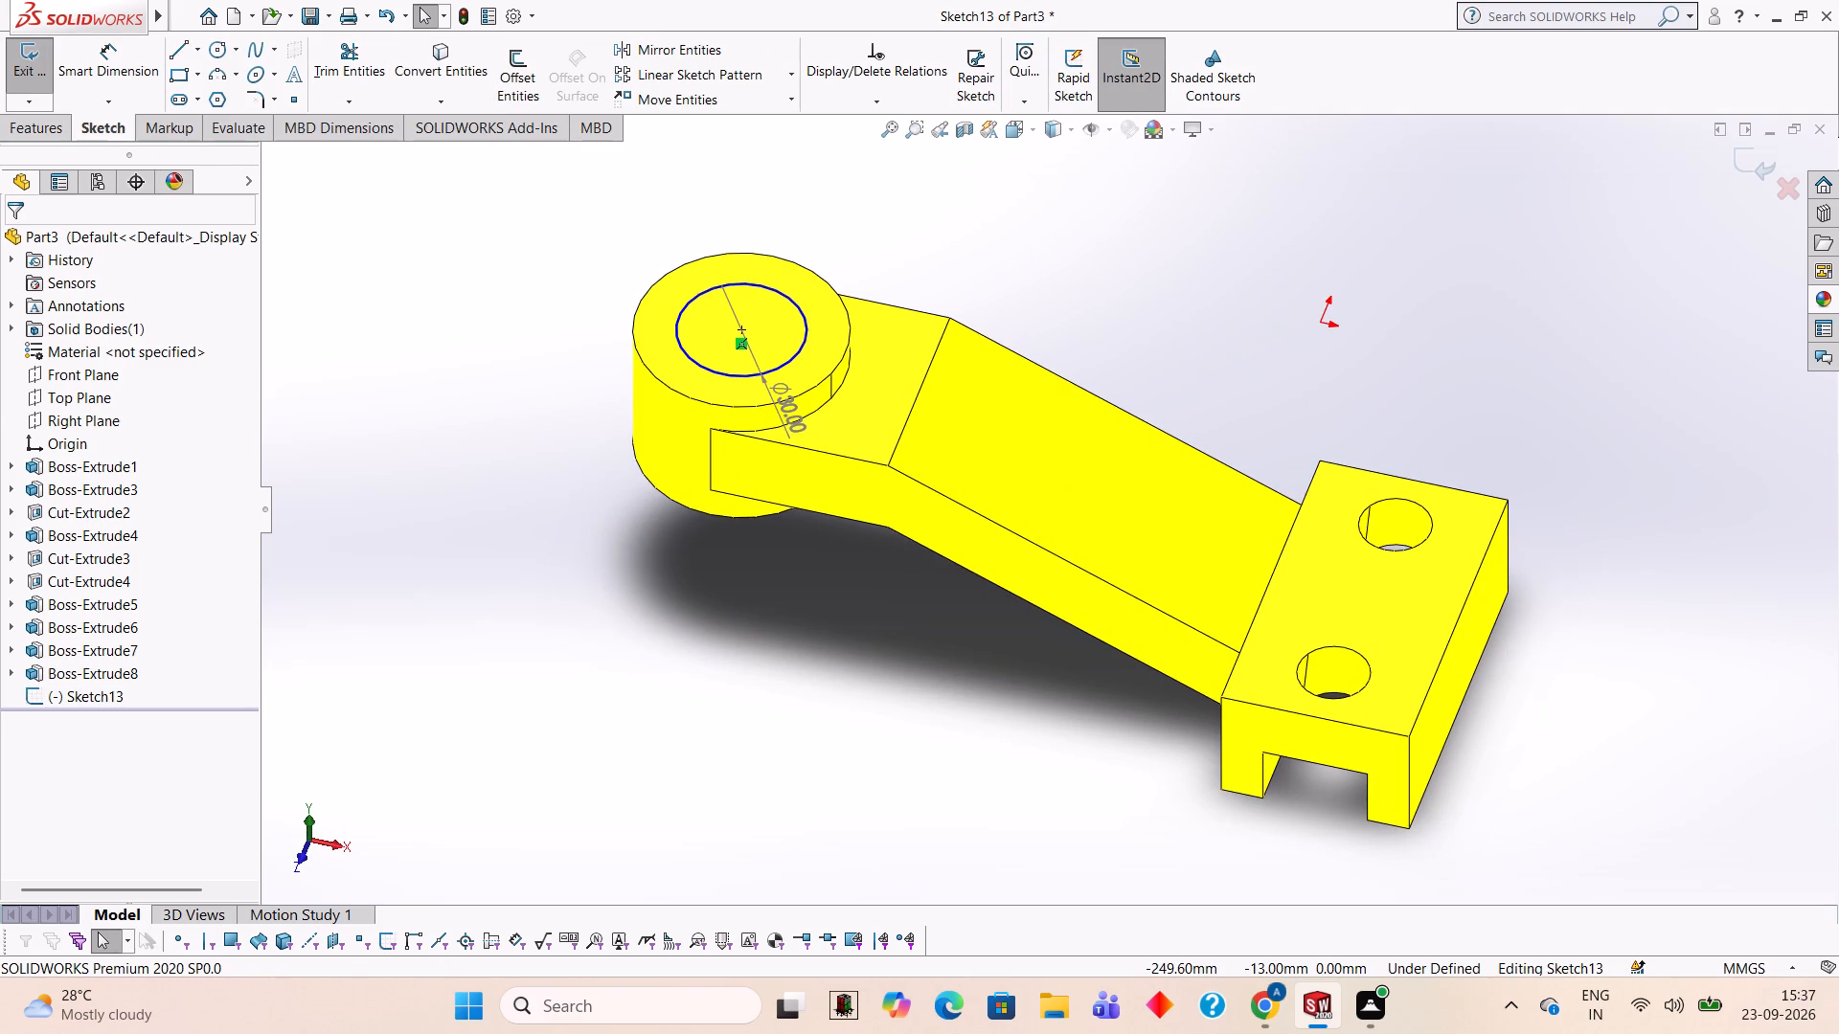
Extrude-cut the 30 mm circle down into the round boss with a blind depth of 35 mm.
left_click(54, 131)
left_click(327, 86)
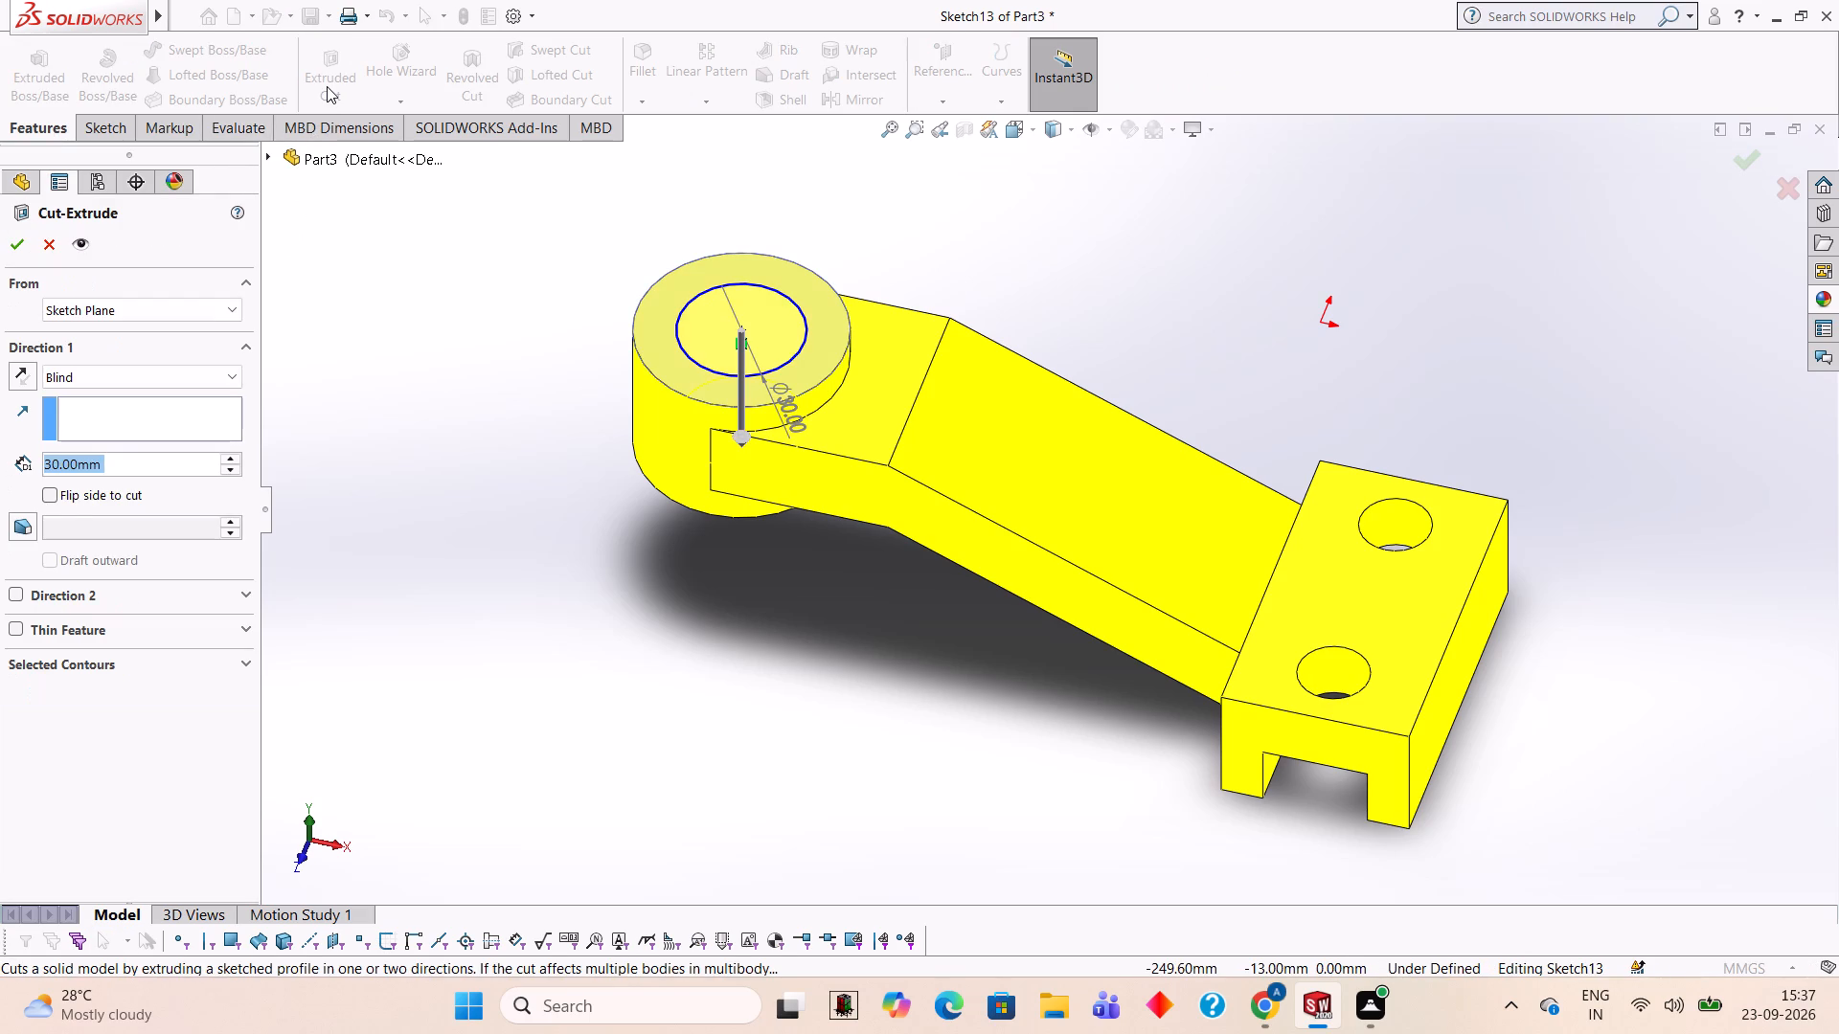
type("35")
key("Return")
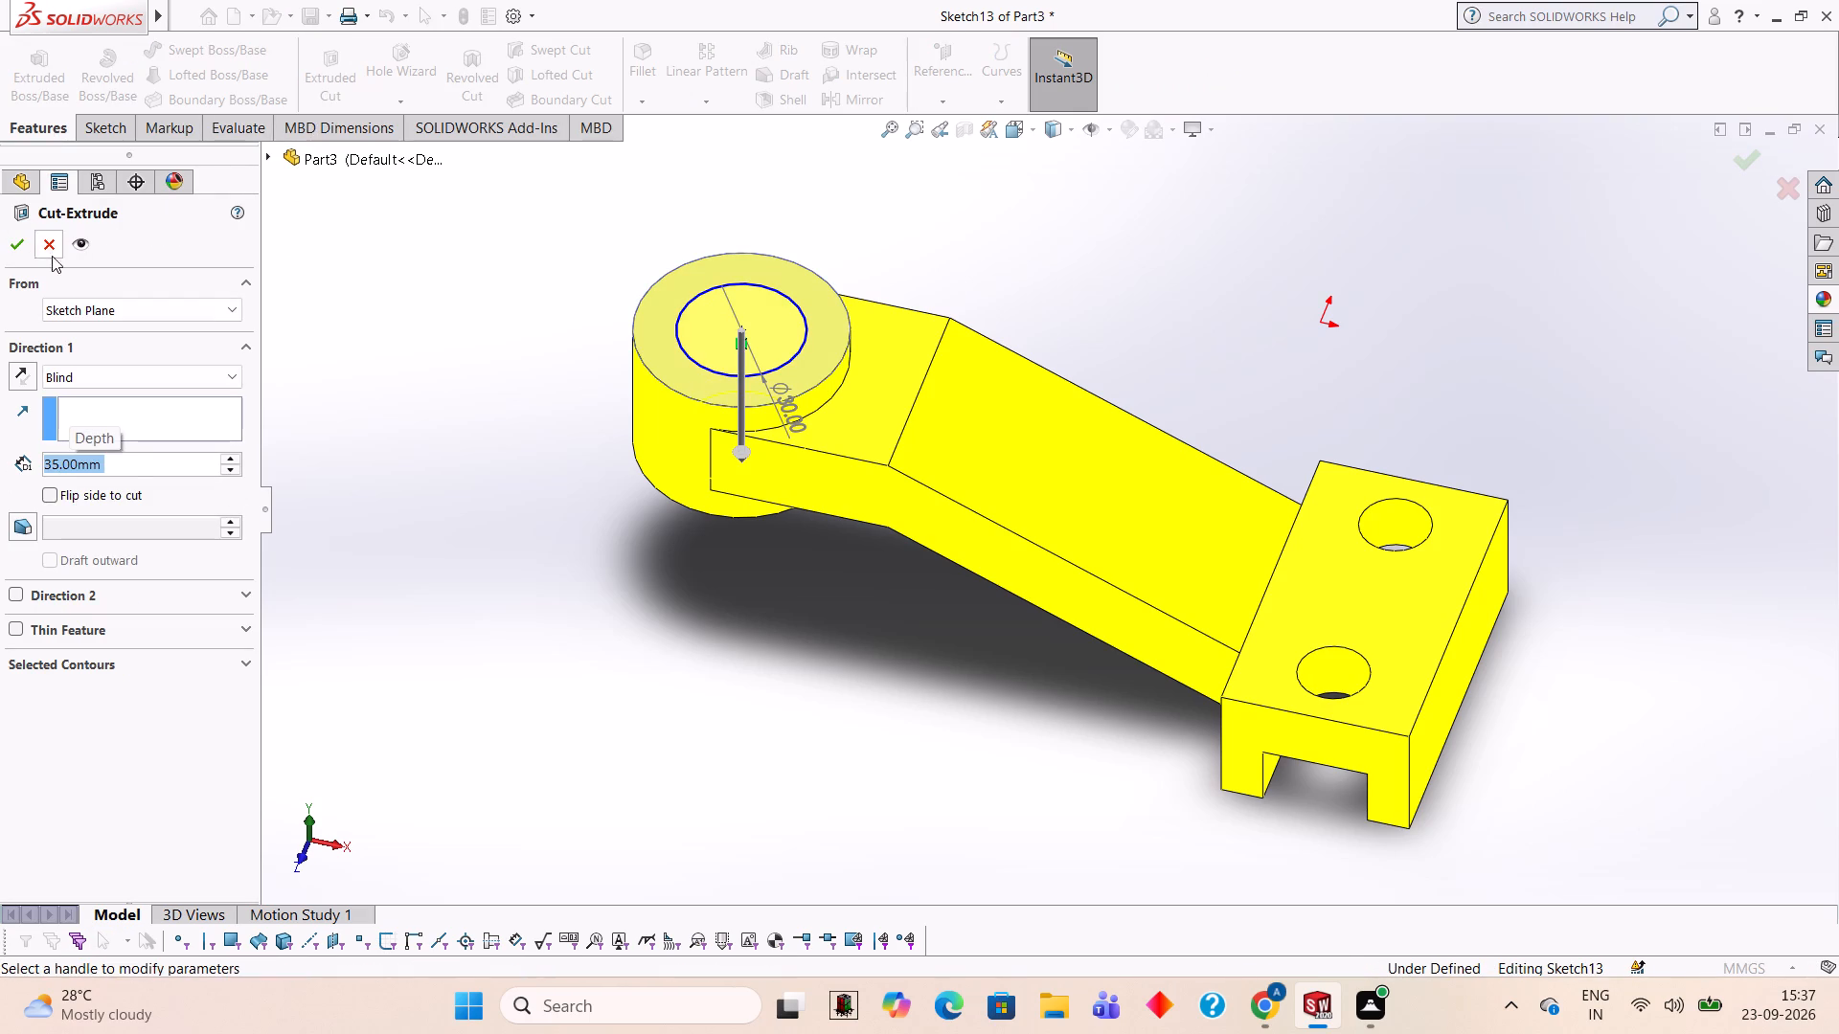
left_click(24, 241)
left_click(1273, 304)
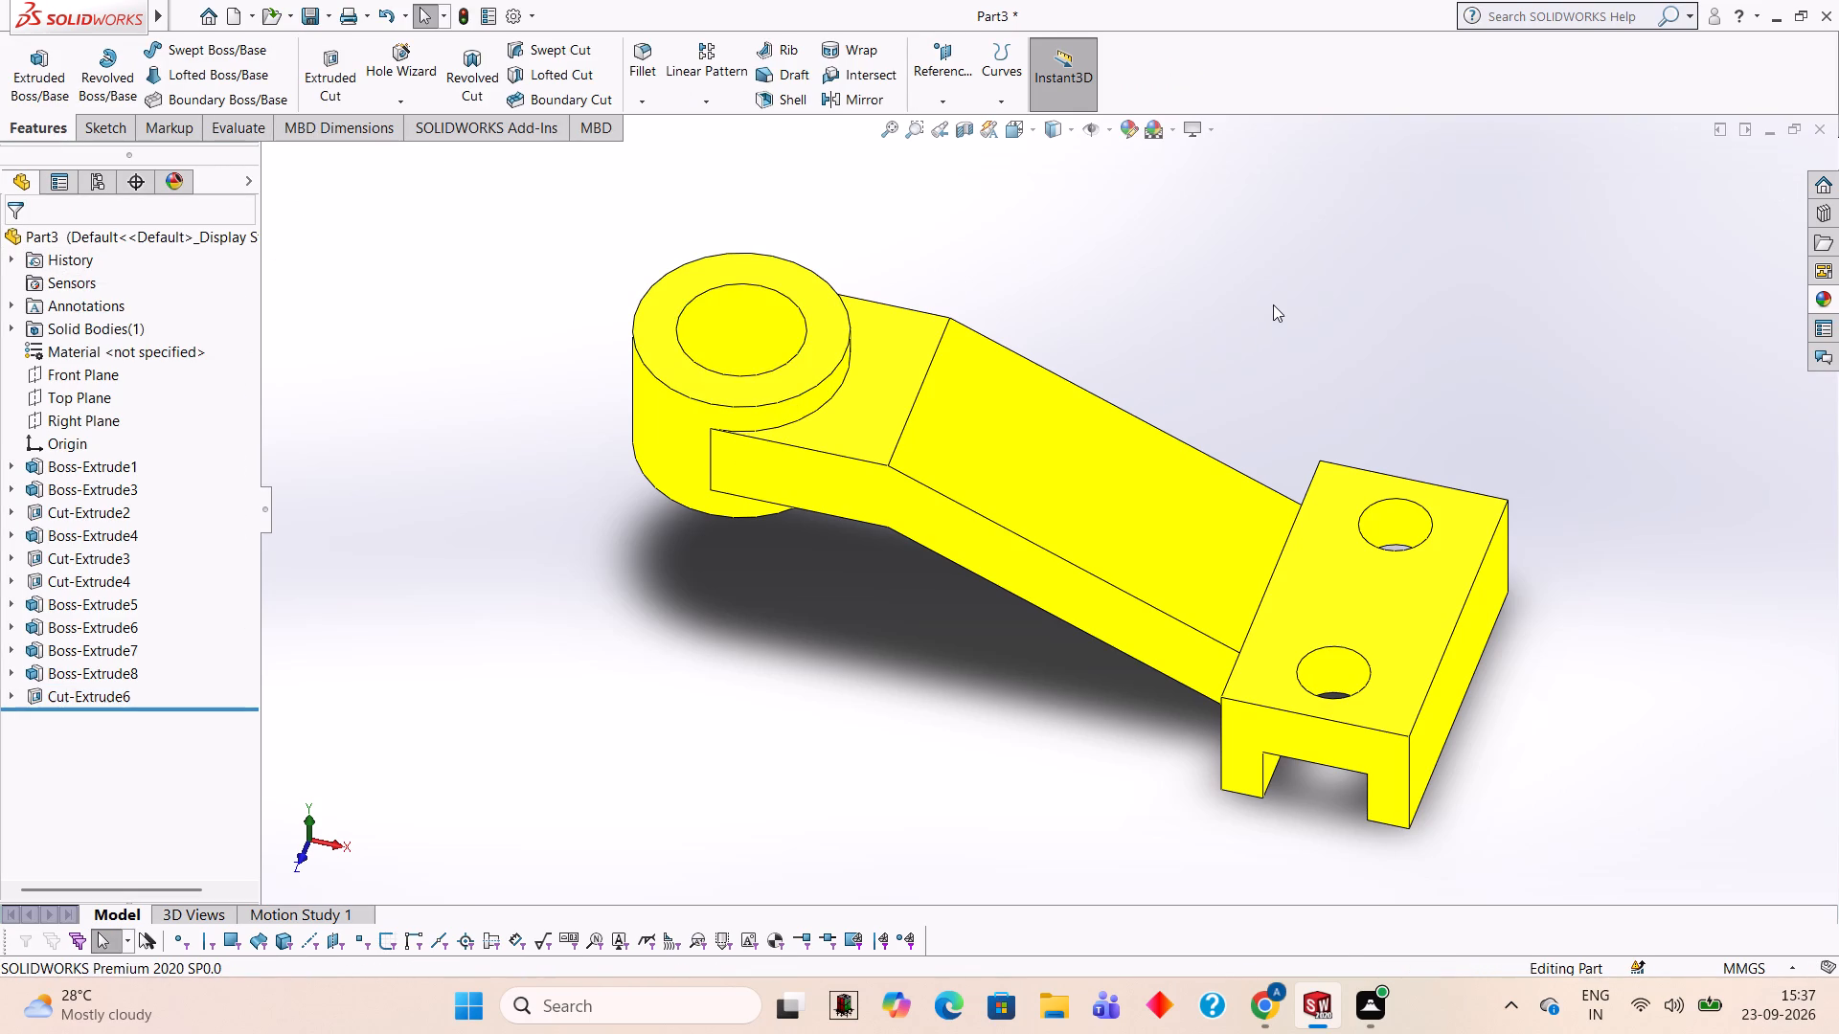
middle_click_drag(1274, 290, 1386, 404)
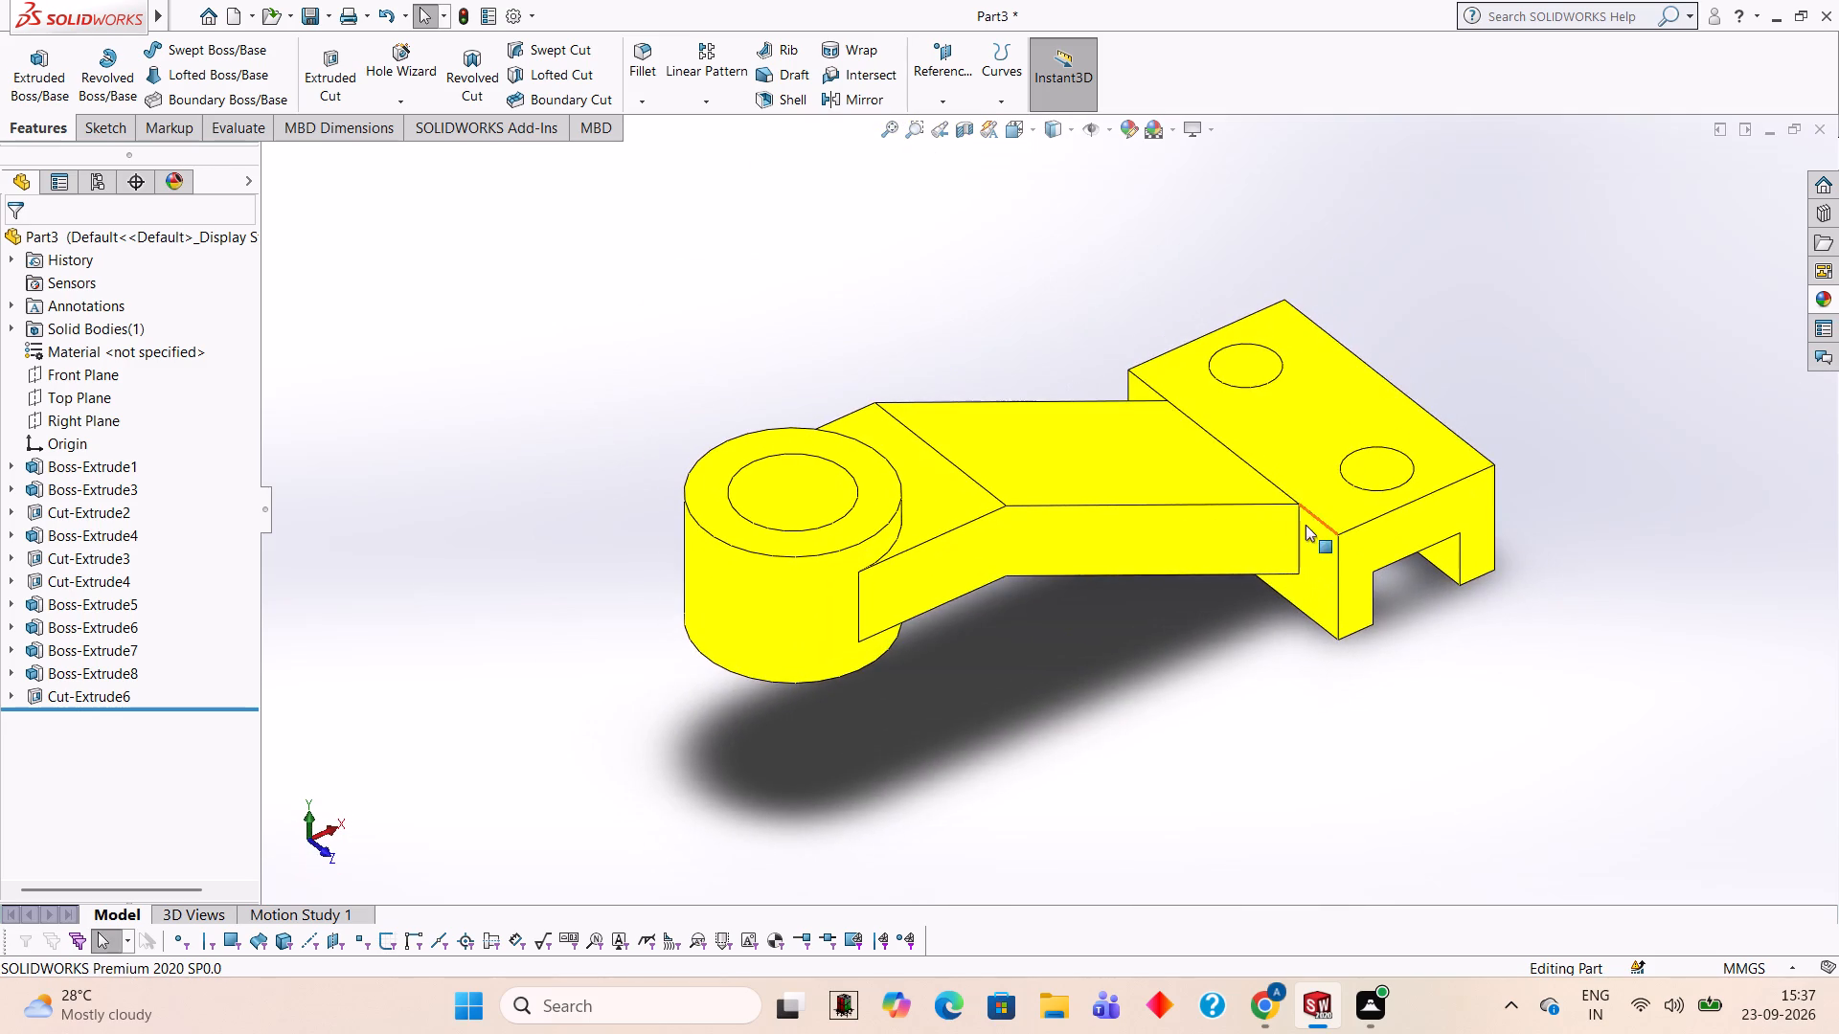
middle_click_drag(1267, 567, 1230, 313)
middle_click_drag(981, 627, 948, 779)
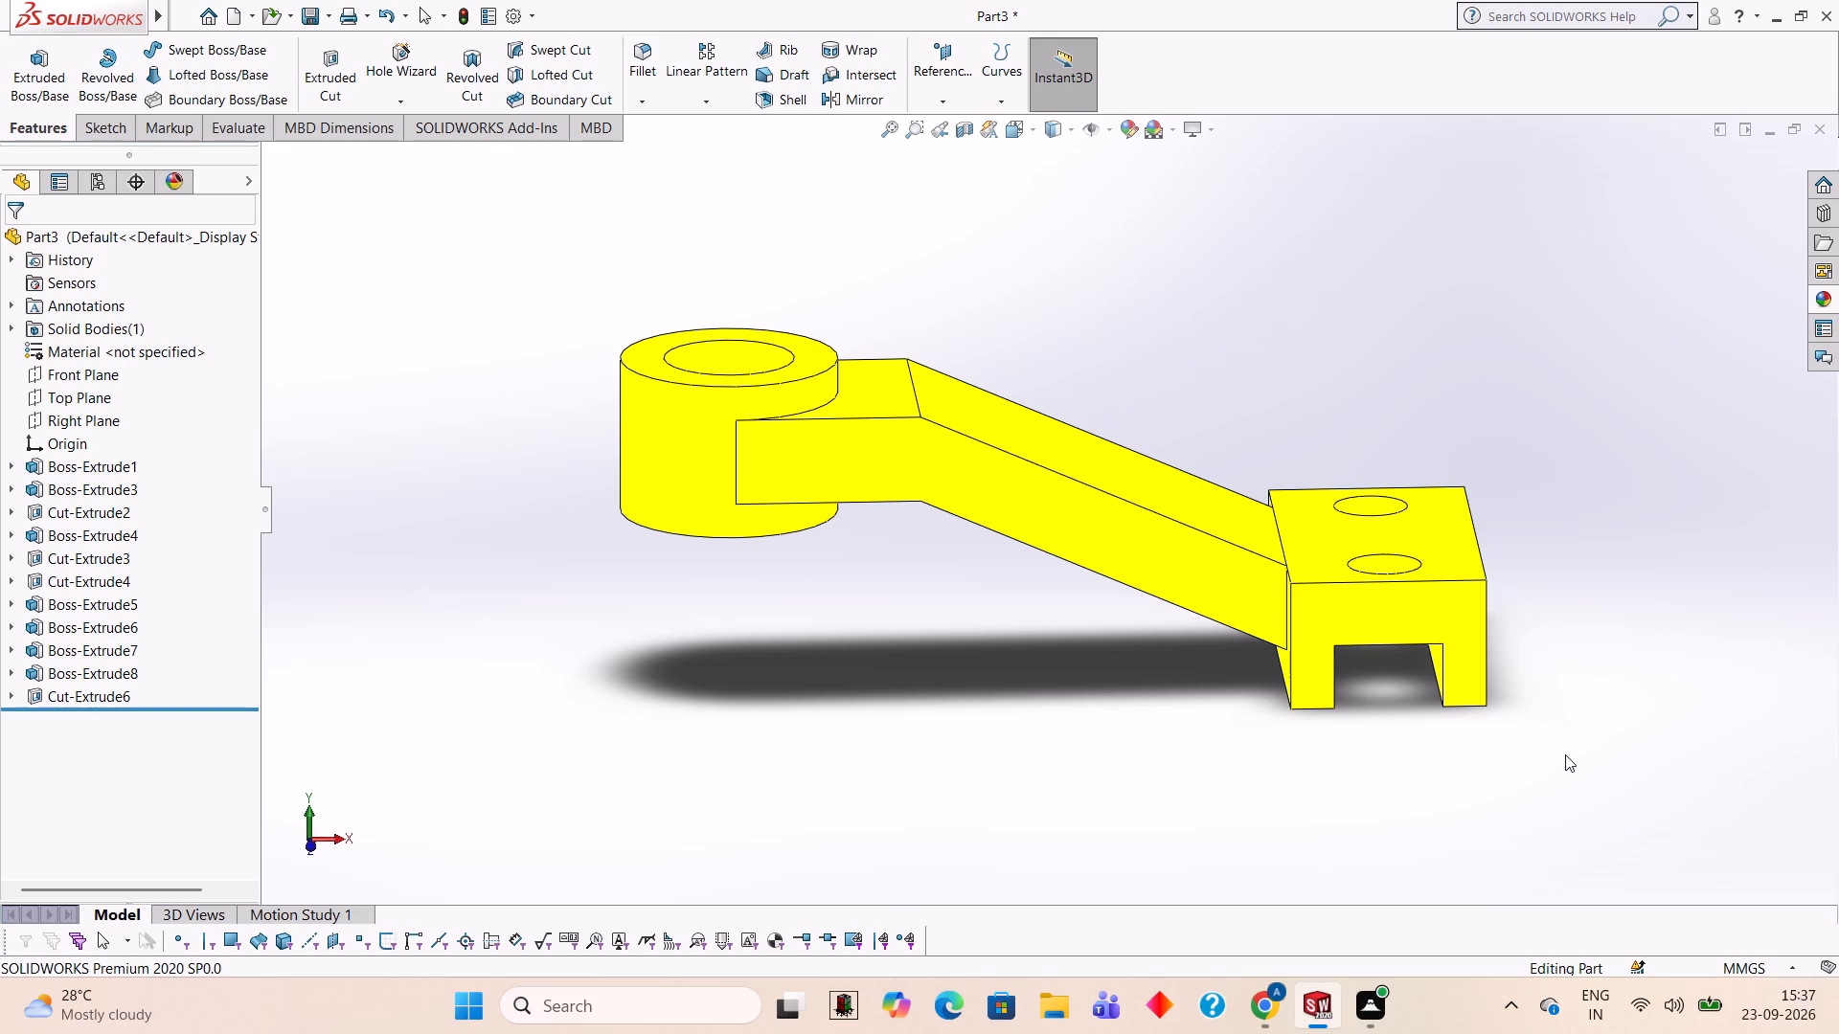
Undo the last cut and extrude-cut the 30 mm circle into the round boss with a blind depth of 40 mm.
key("ctrl+z")
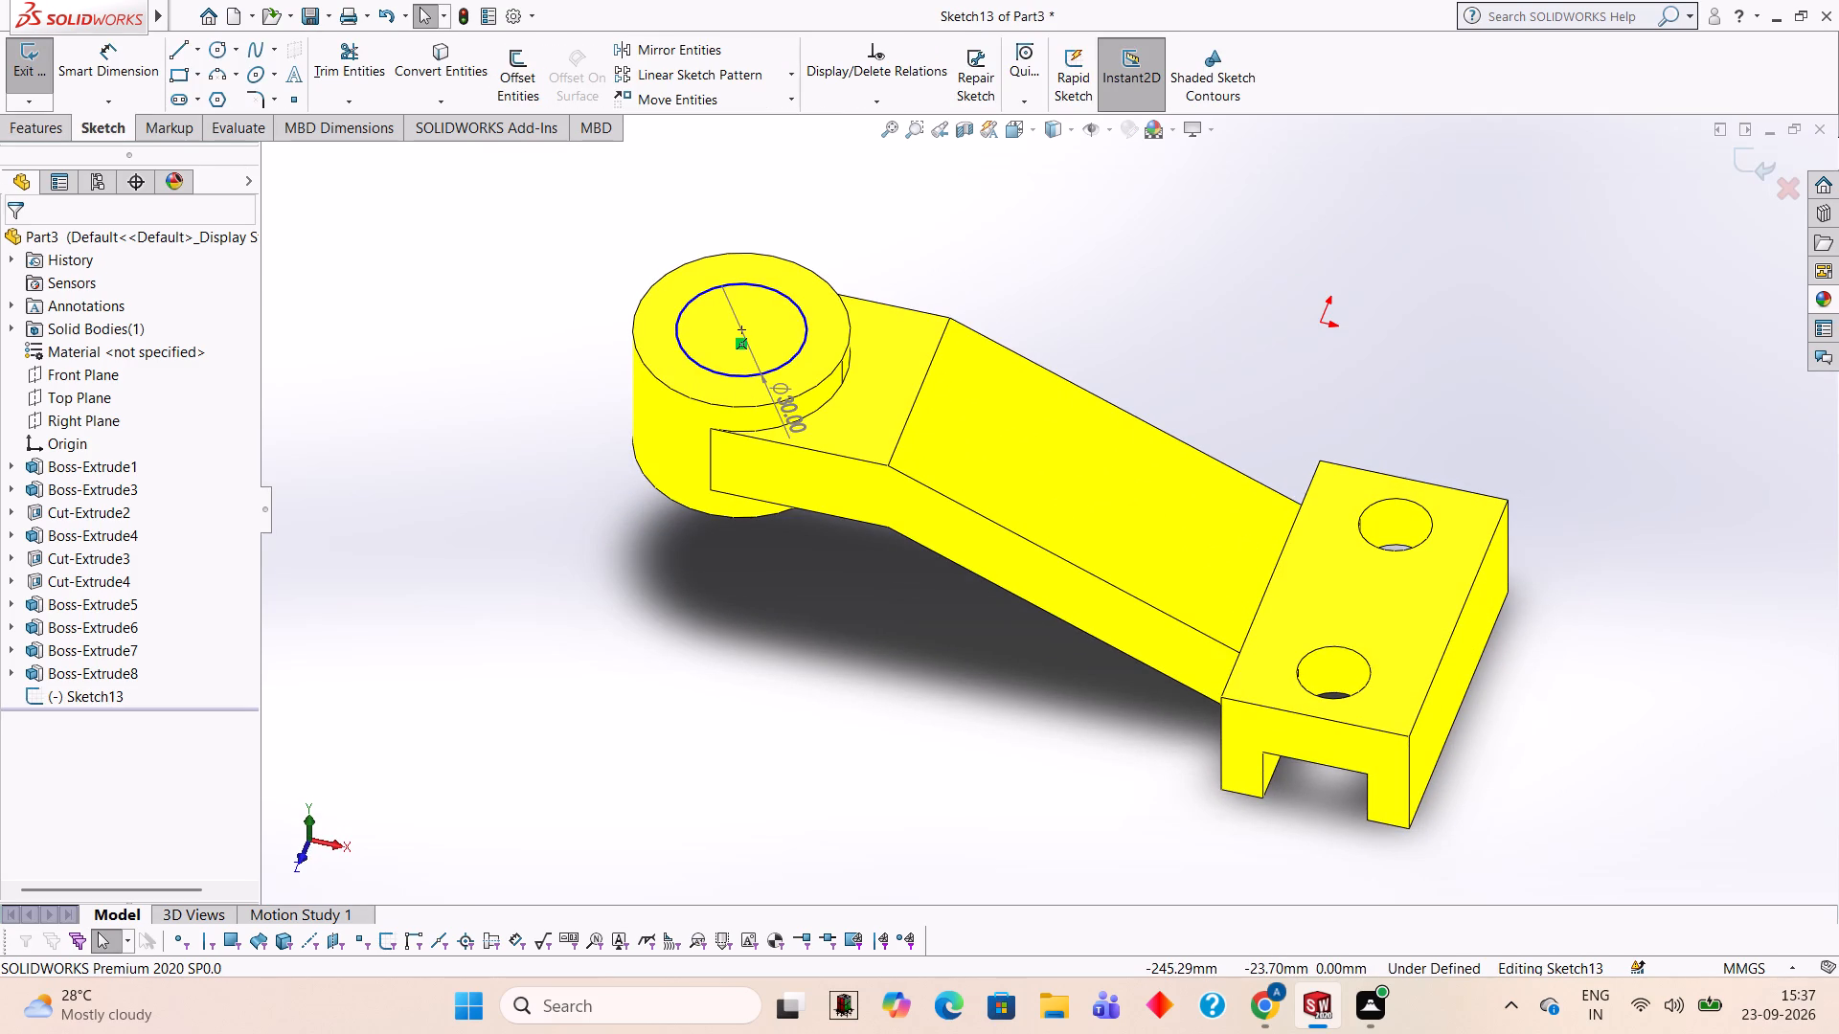
left_click(40, 125)
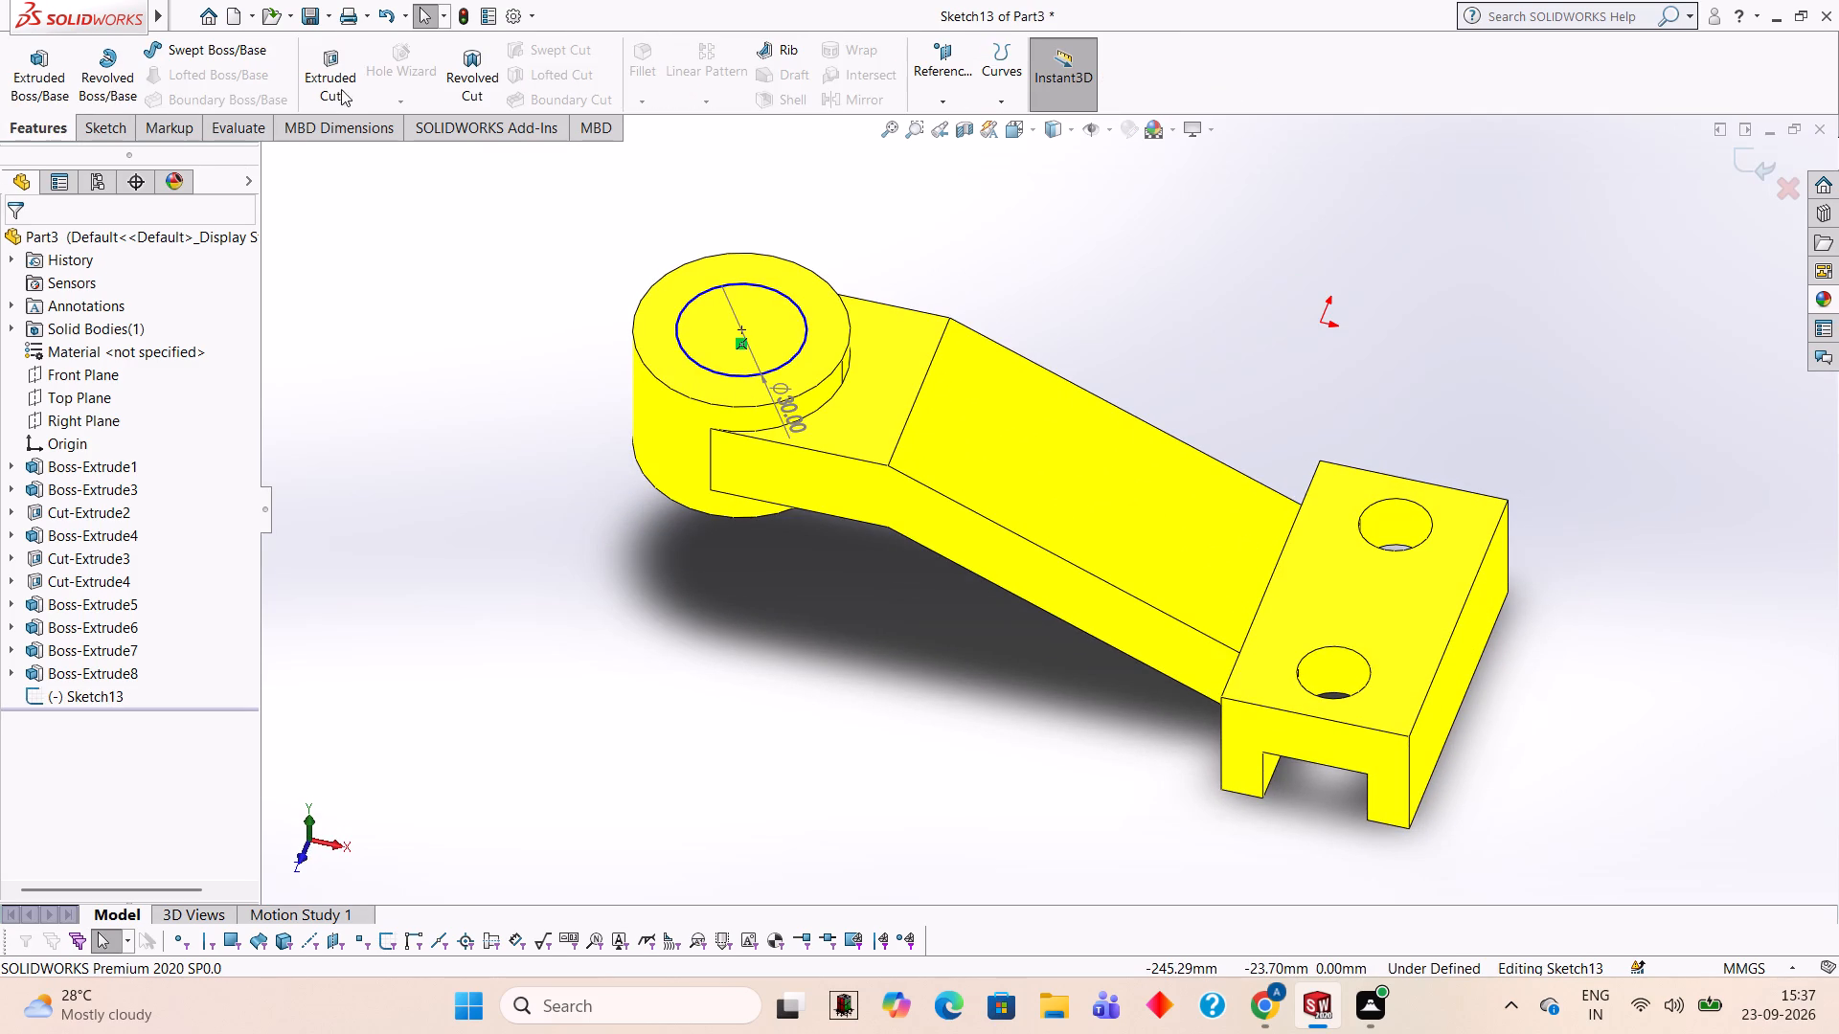
left_click(345, 82)
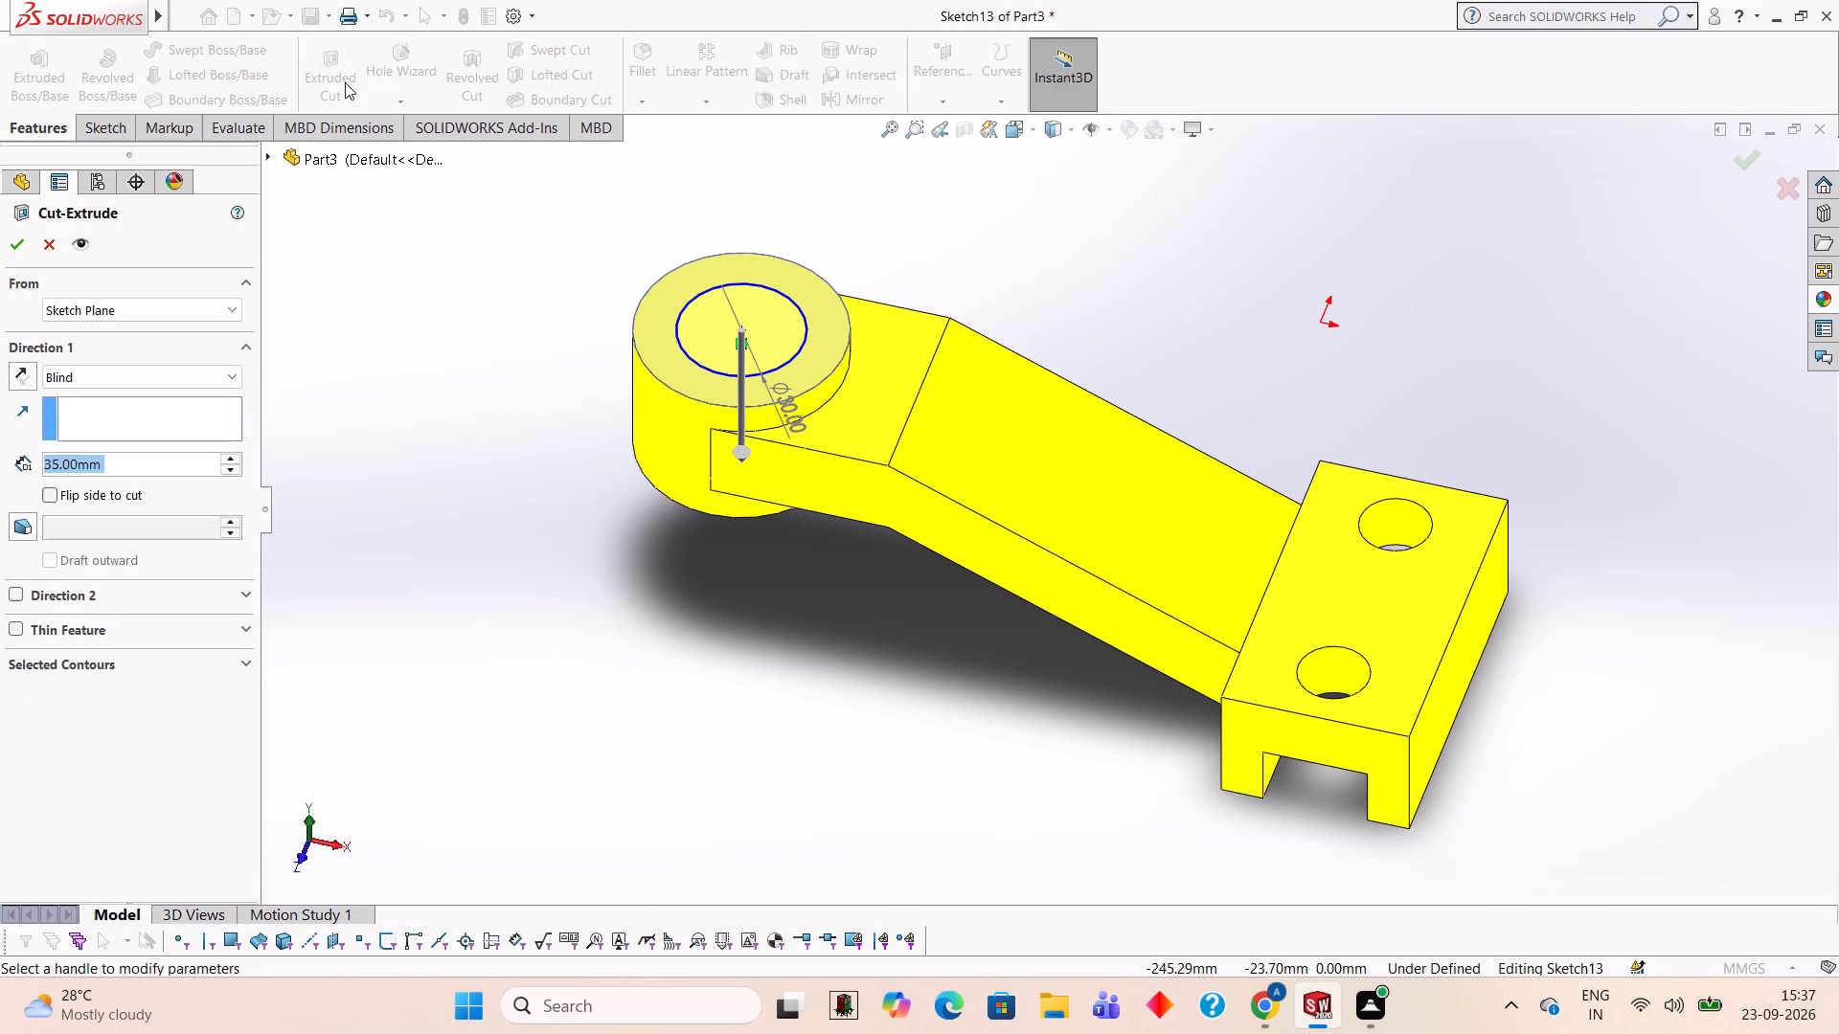
type("40")
key("Return")
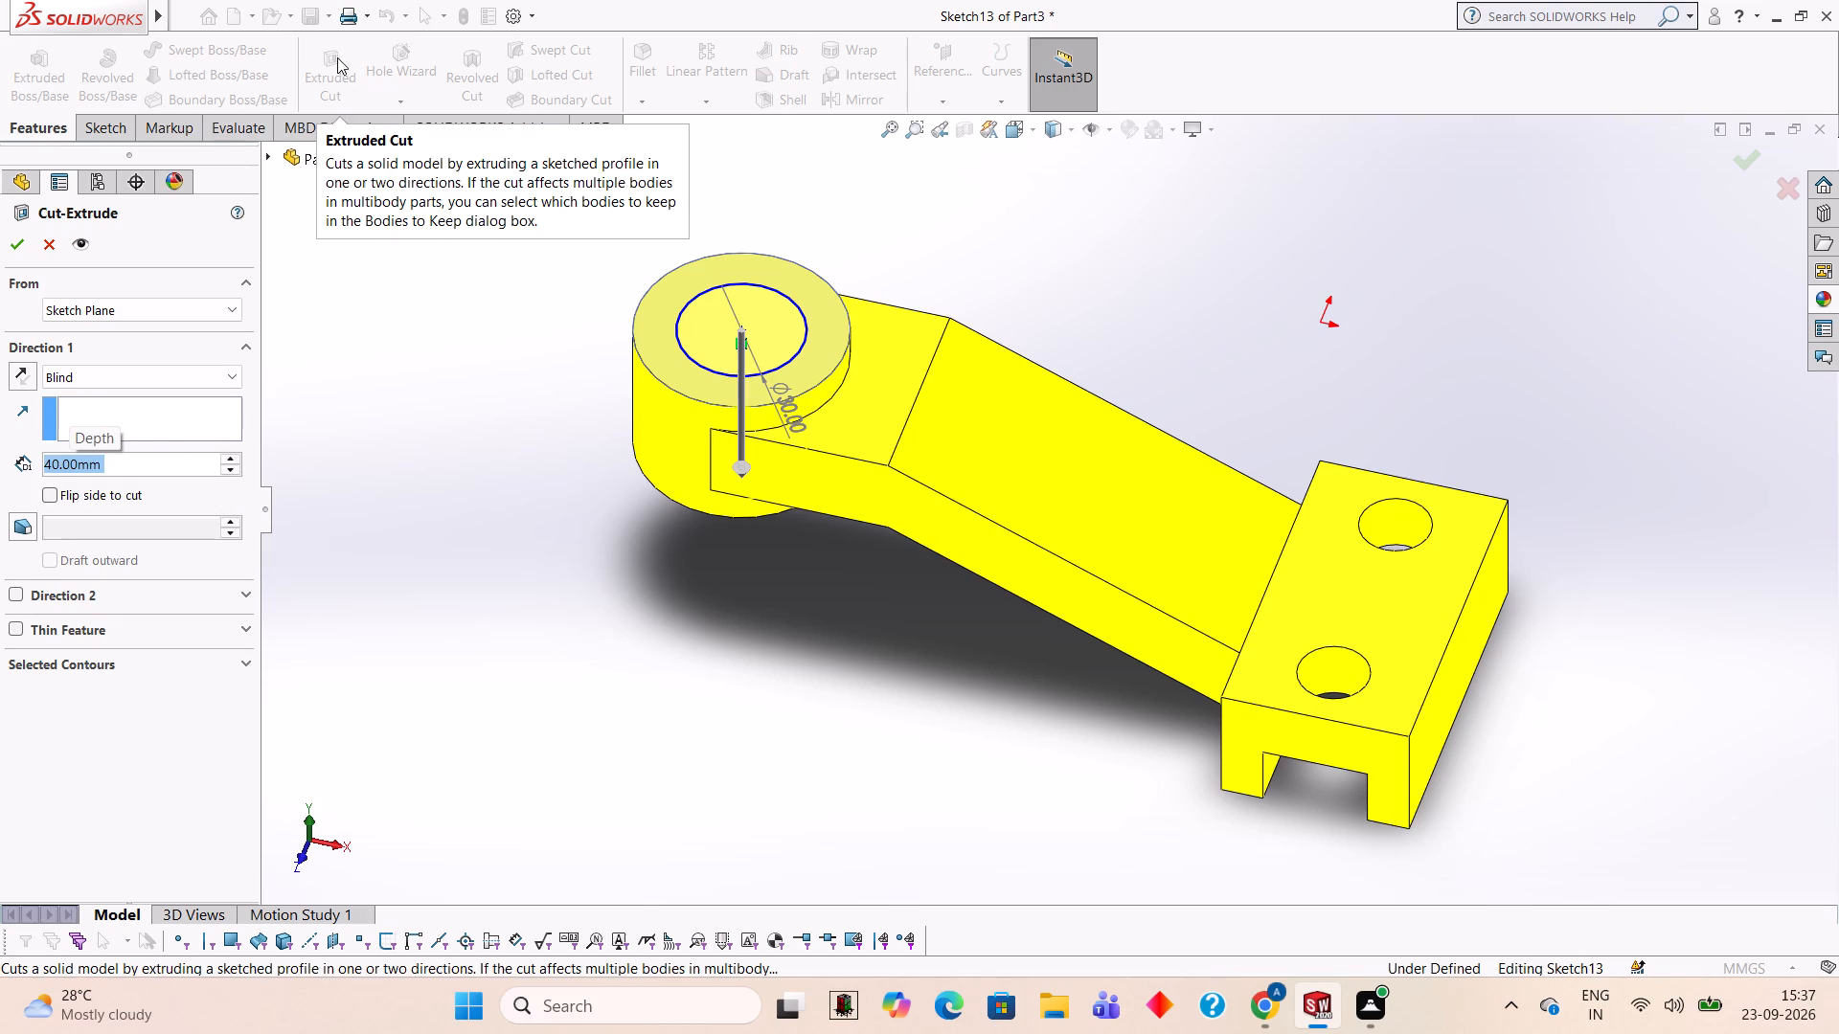
left_click(21, 236)
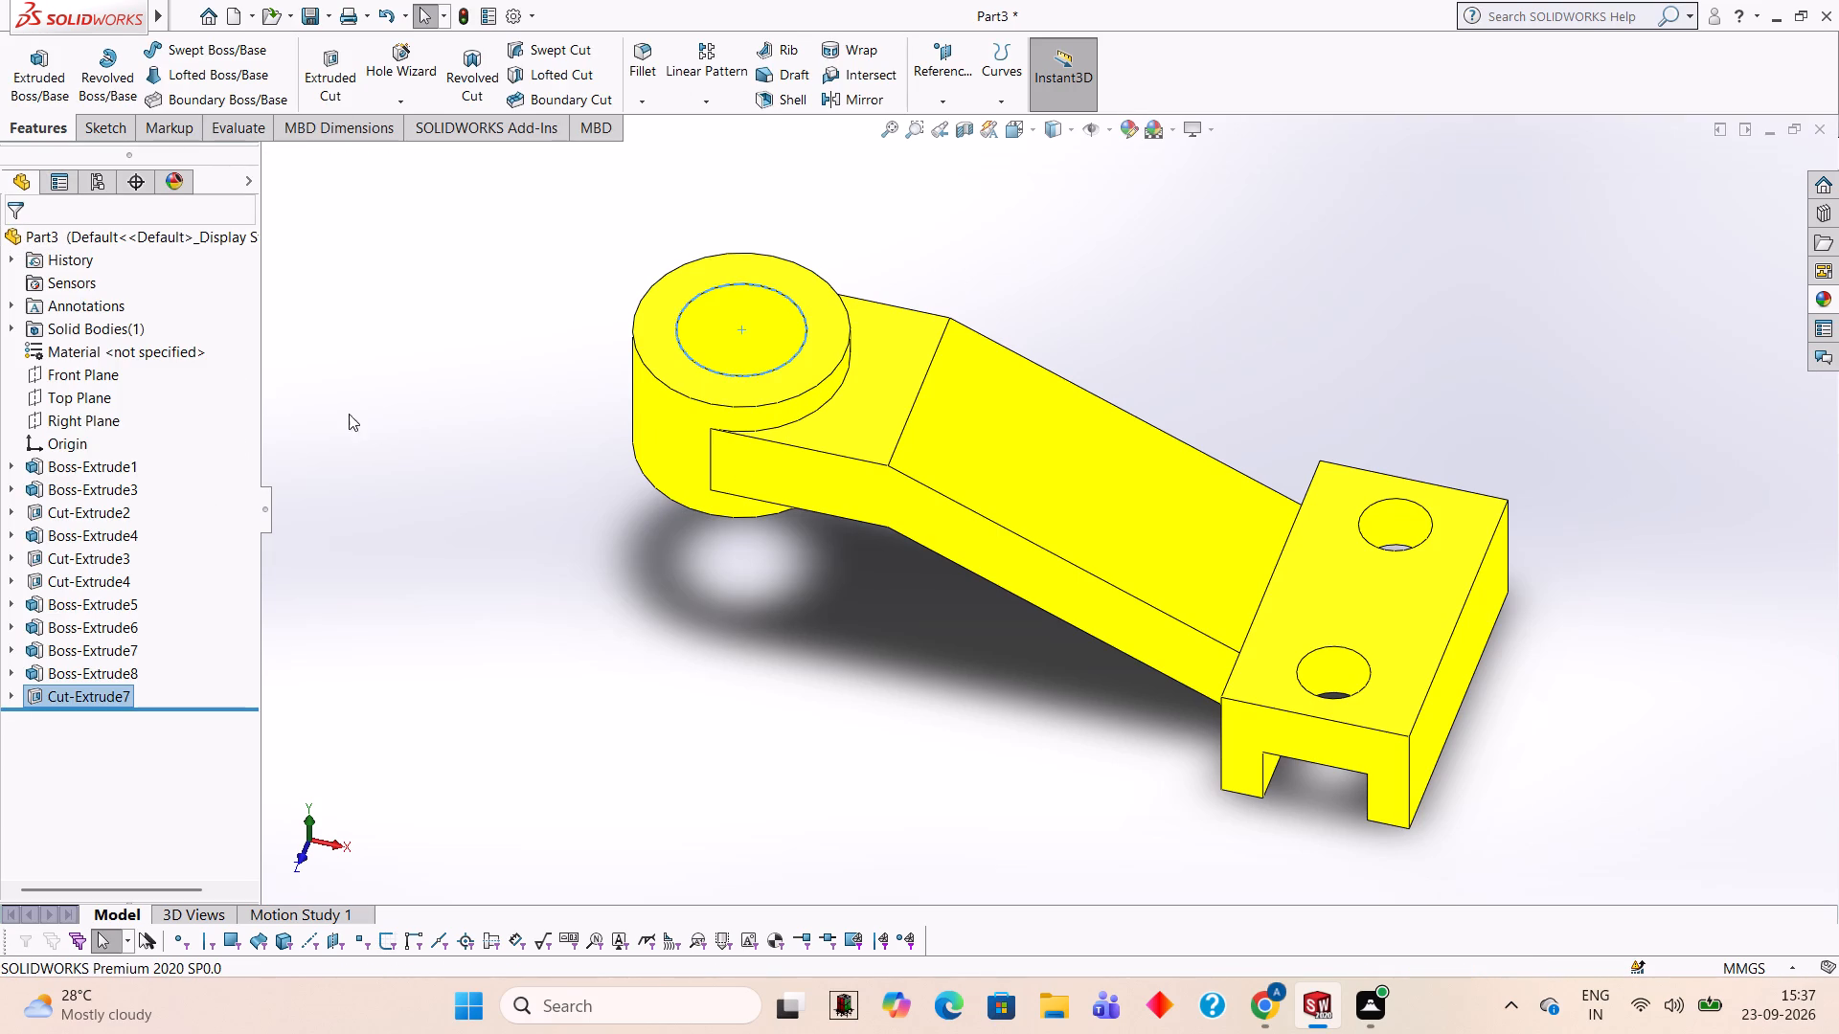
Examine the finished bracket from several sides and from above, checking the boss bore and the block's two holes.
left_click(408, 431)
middle_click_drag(408, 431, 495, 334)
middle_click_drag(494, 335, 461, 335)
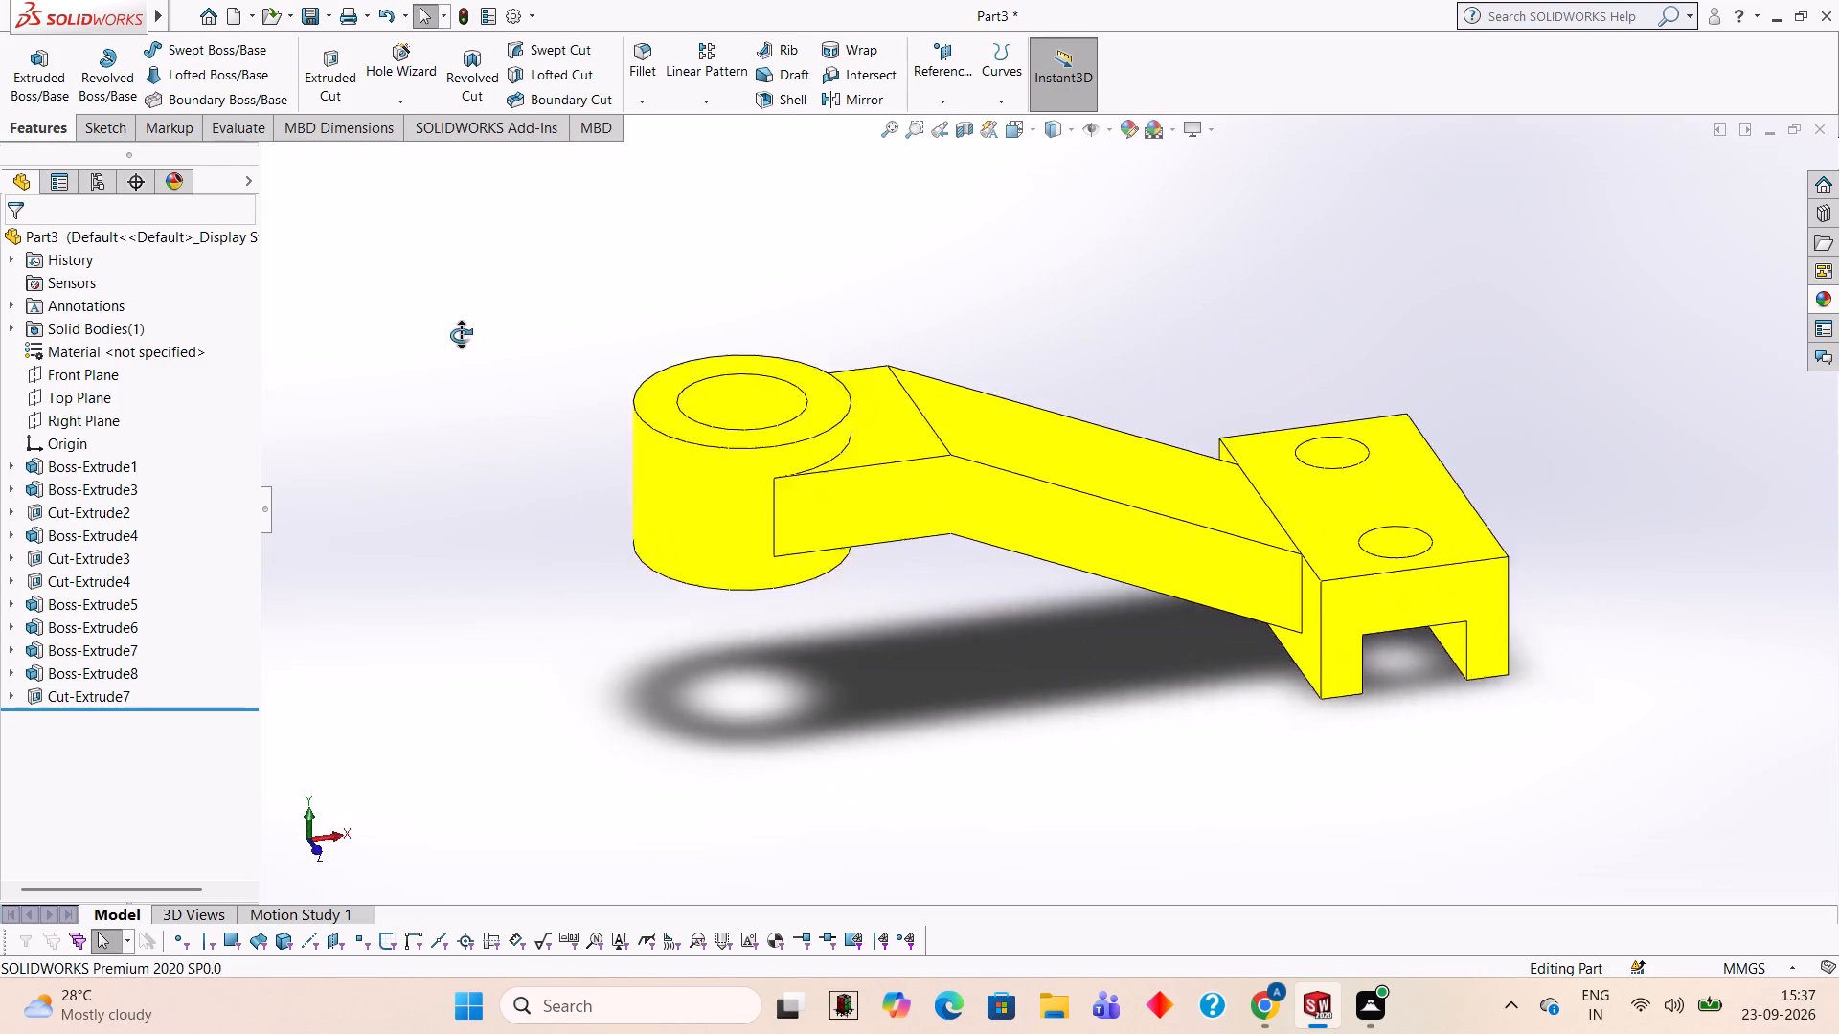
middle_click_drag(461, 335, 405, 325)
middle_click_drag(834, 722, 808, 708)
scroll(818, 693, "up", 2)
scroll(1408, 436, "up", 1)
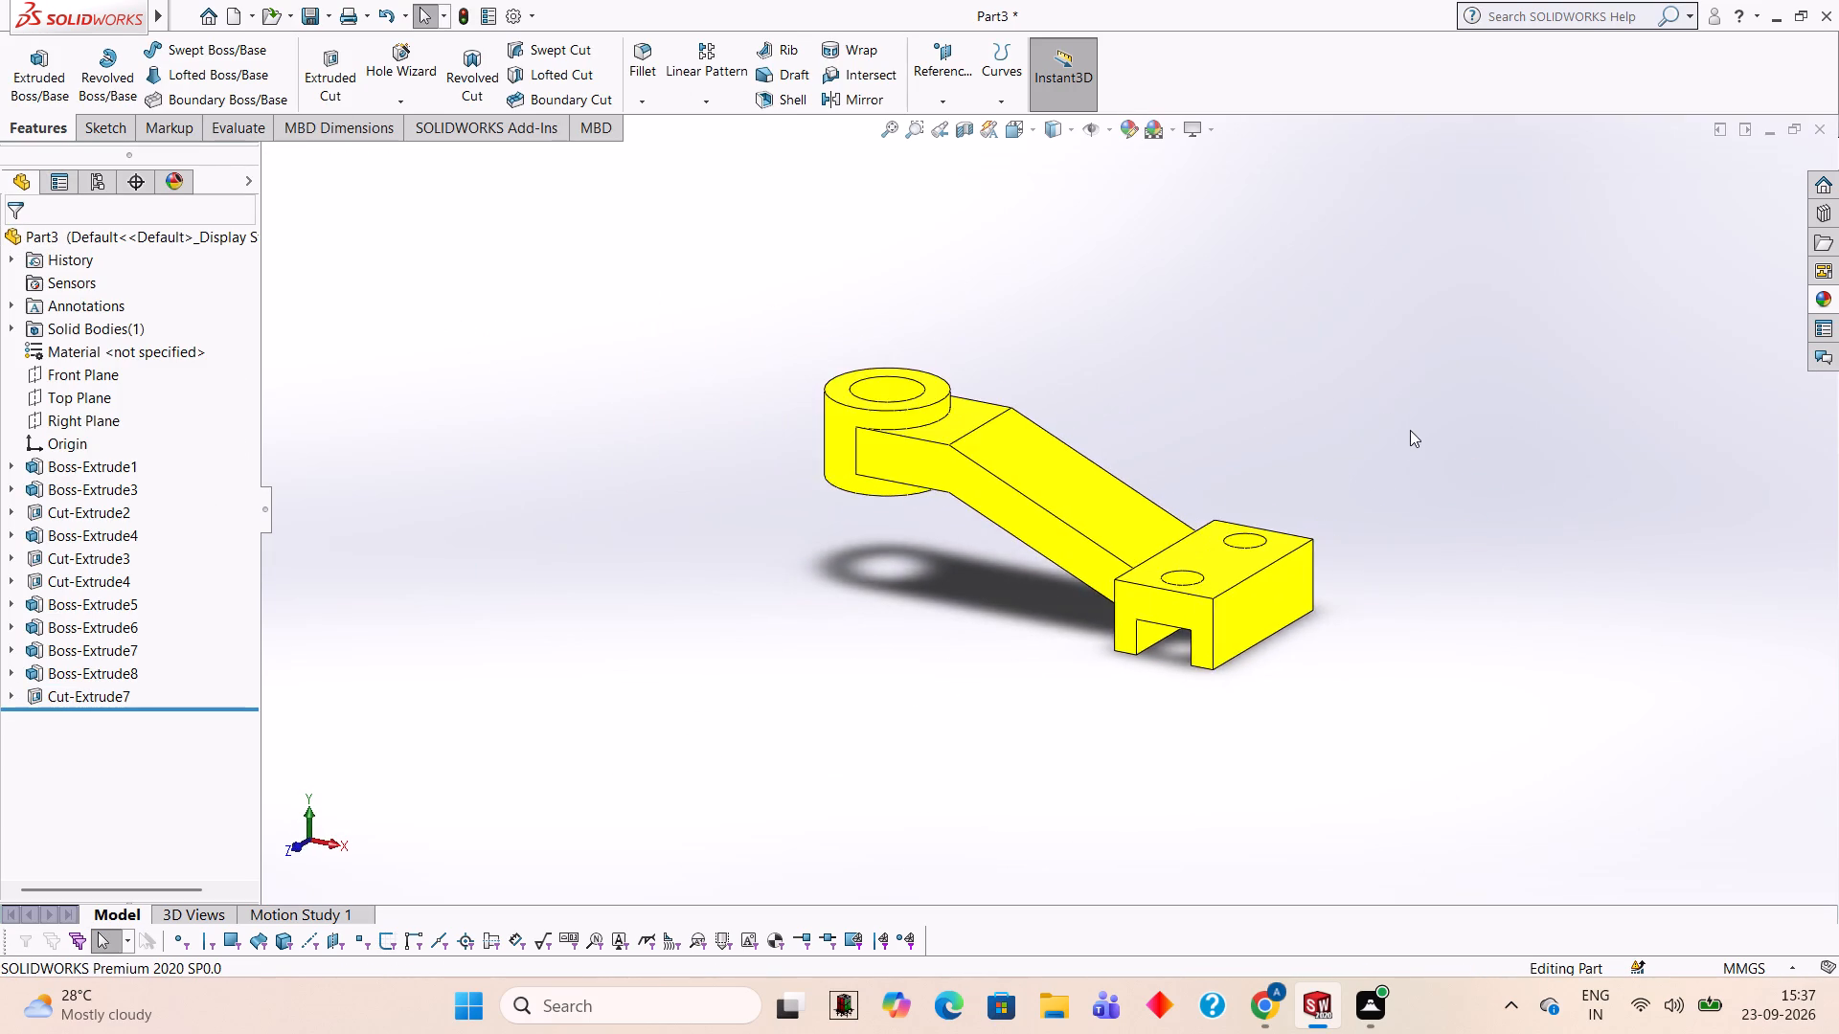
middle_click_drag(1410, 430, 1404, 529)
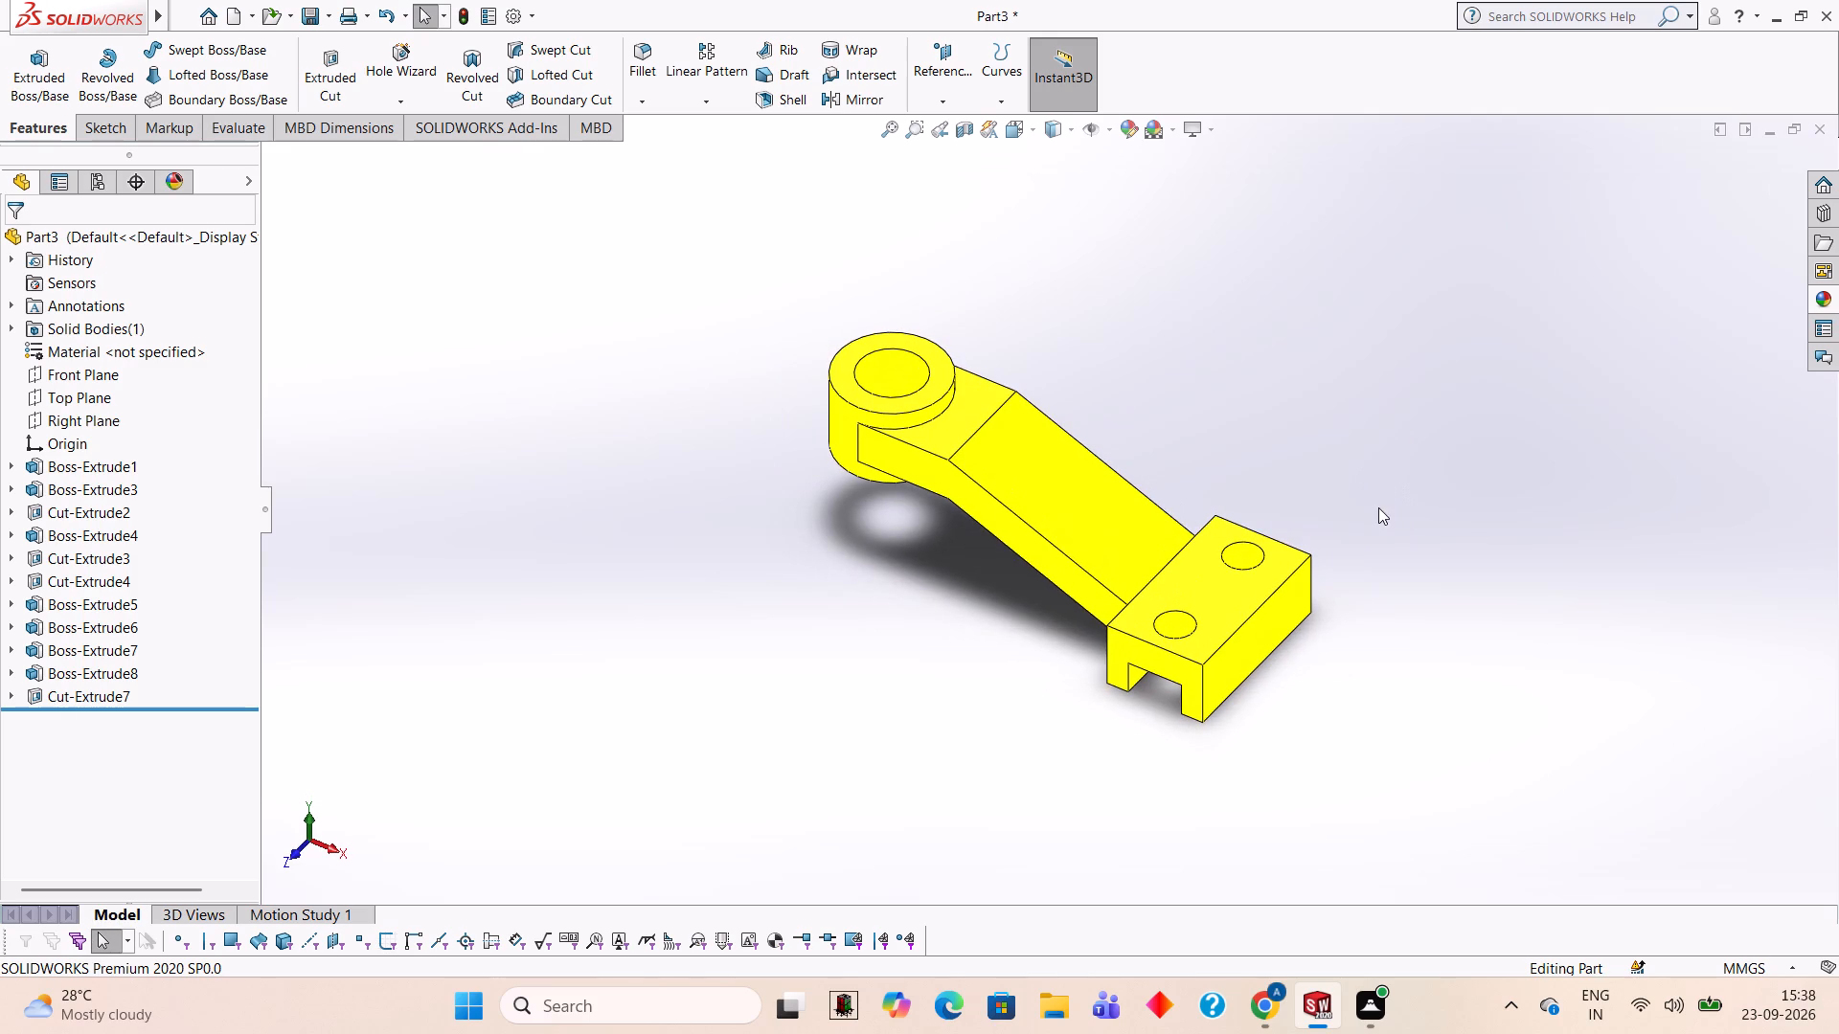
middle_click_drag(1551, 673, 1546, 520)
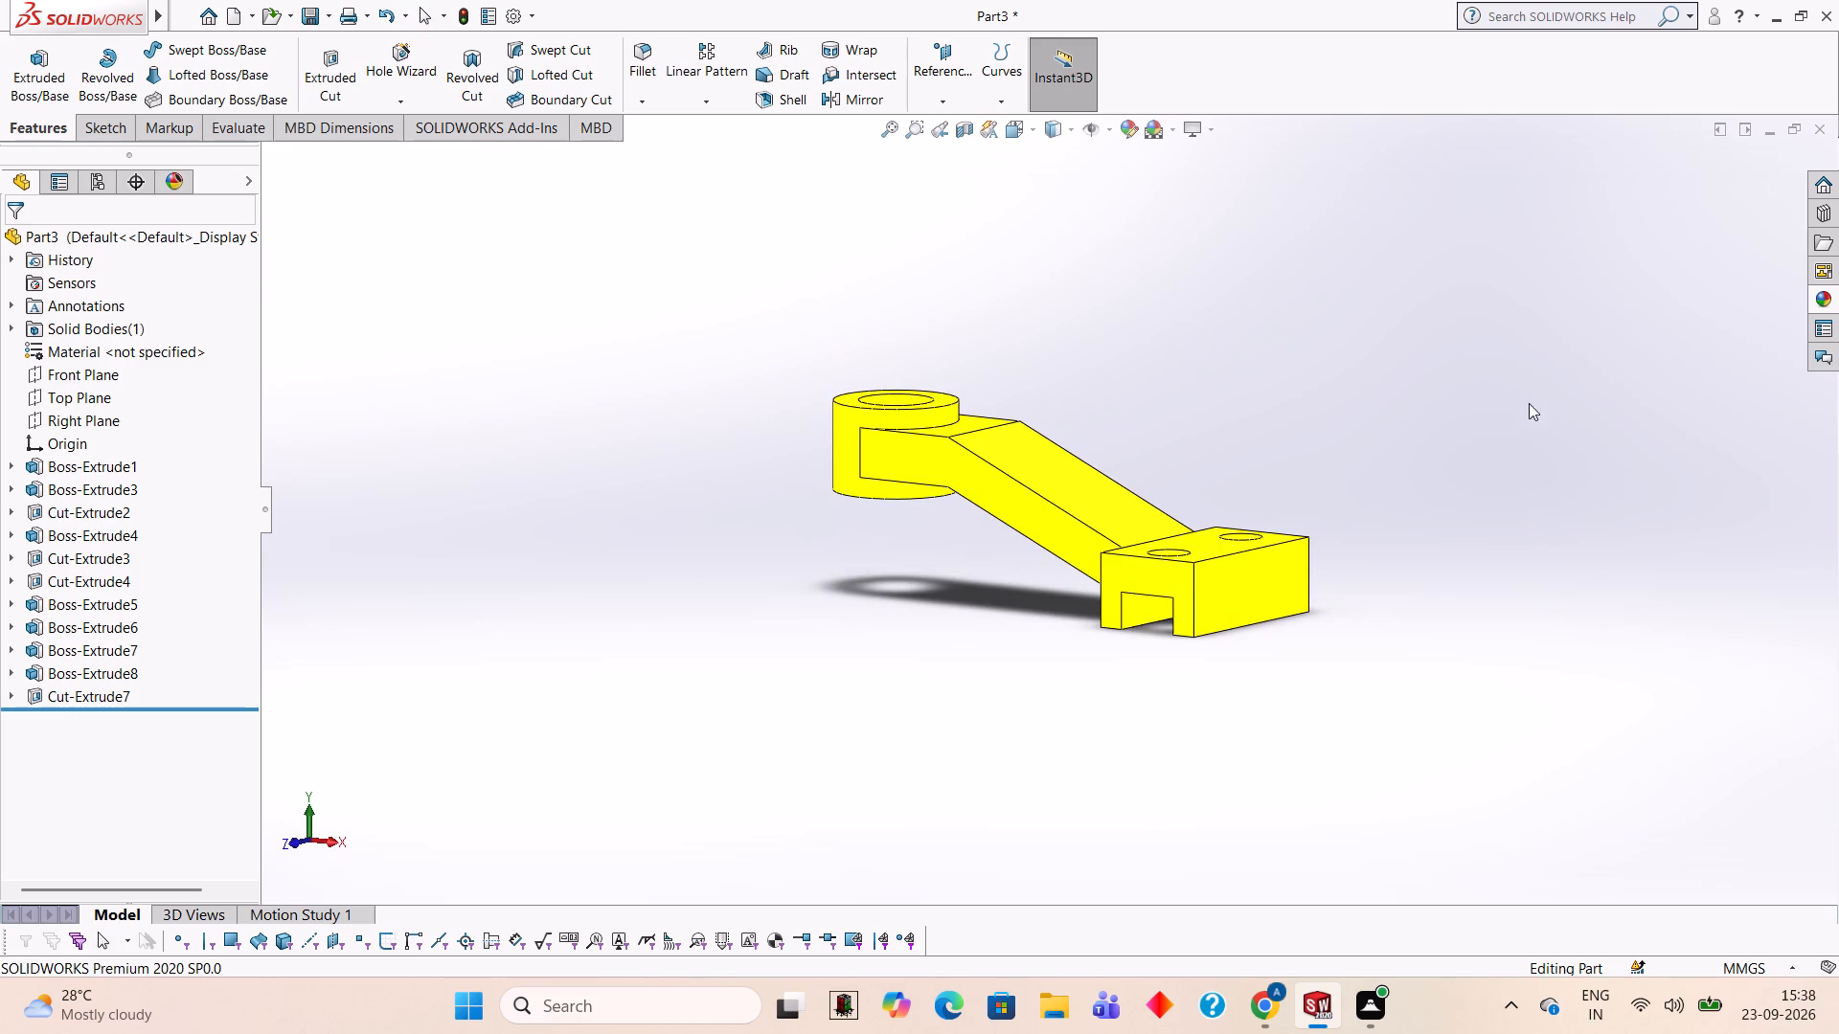
middle_click_drag(1521, 345, 1539, 691)
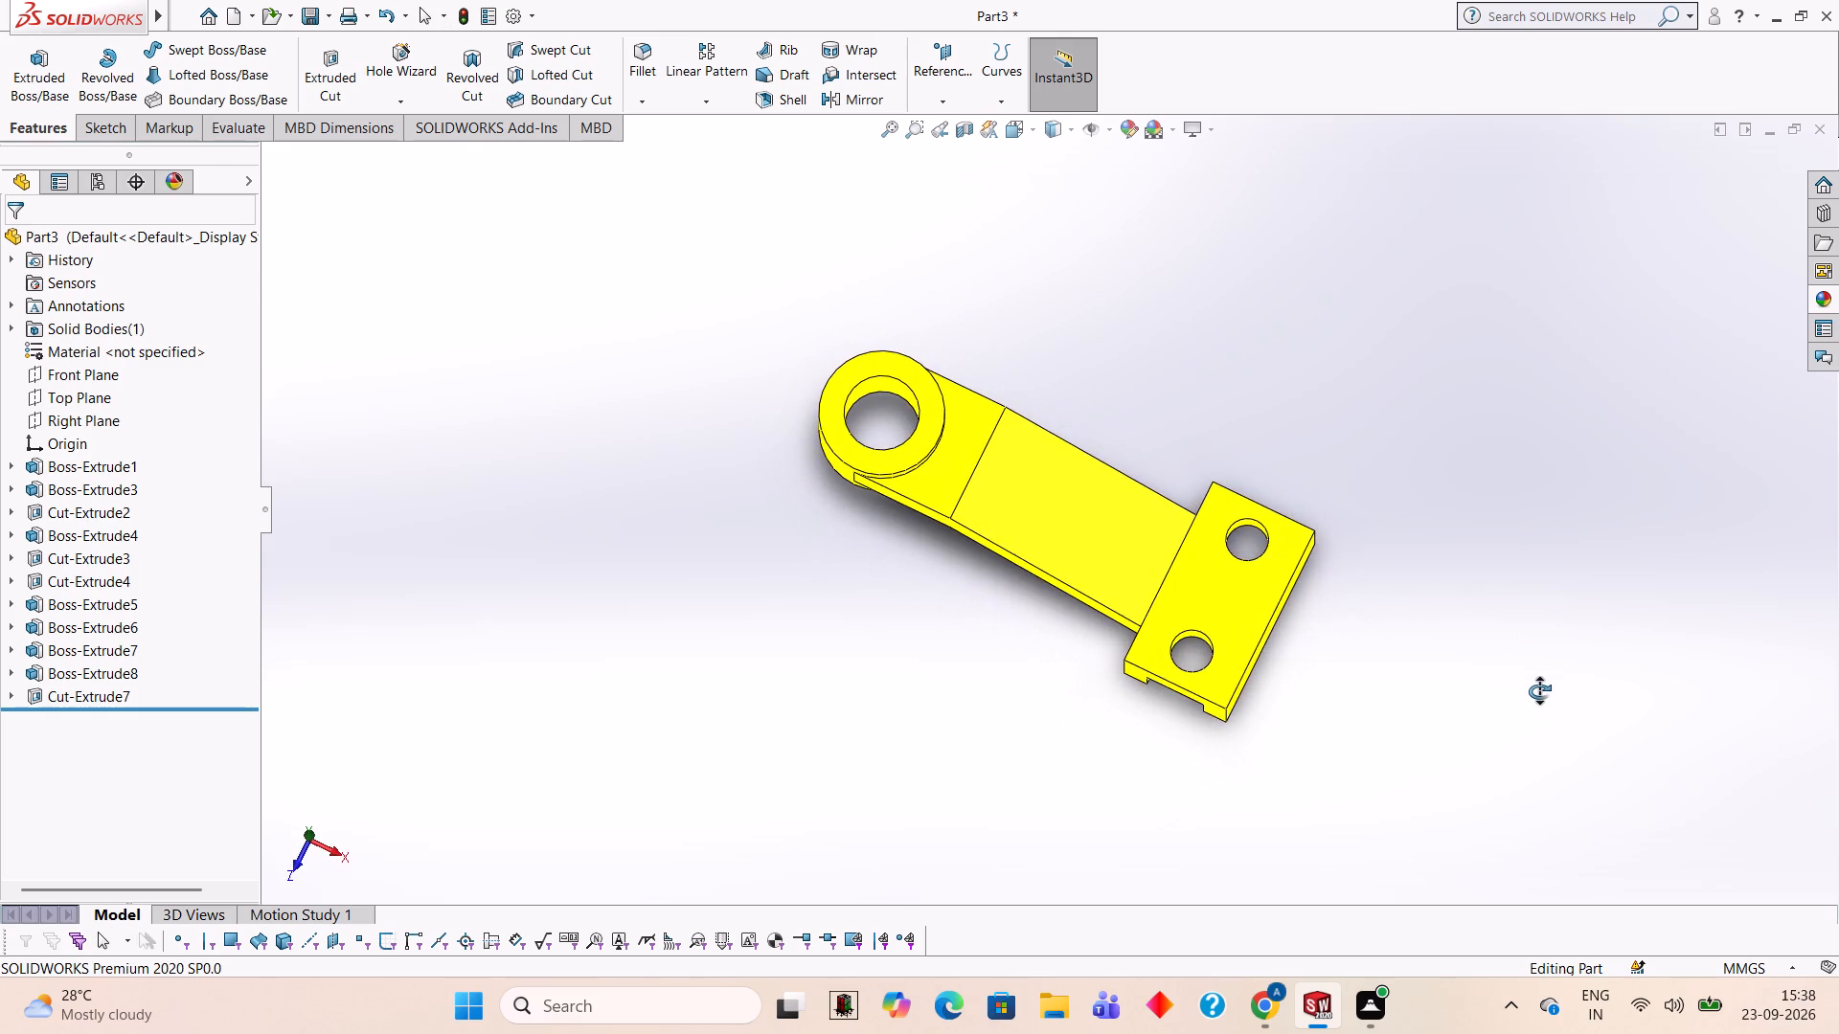
middle_click_drag(1539, 691, 1499, 514)
middle_click_drag(1393, 653, 1416, 600)
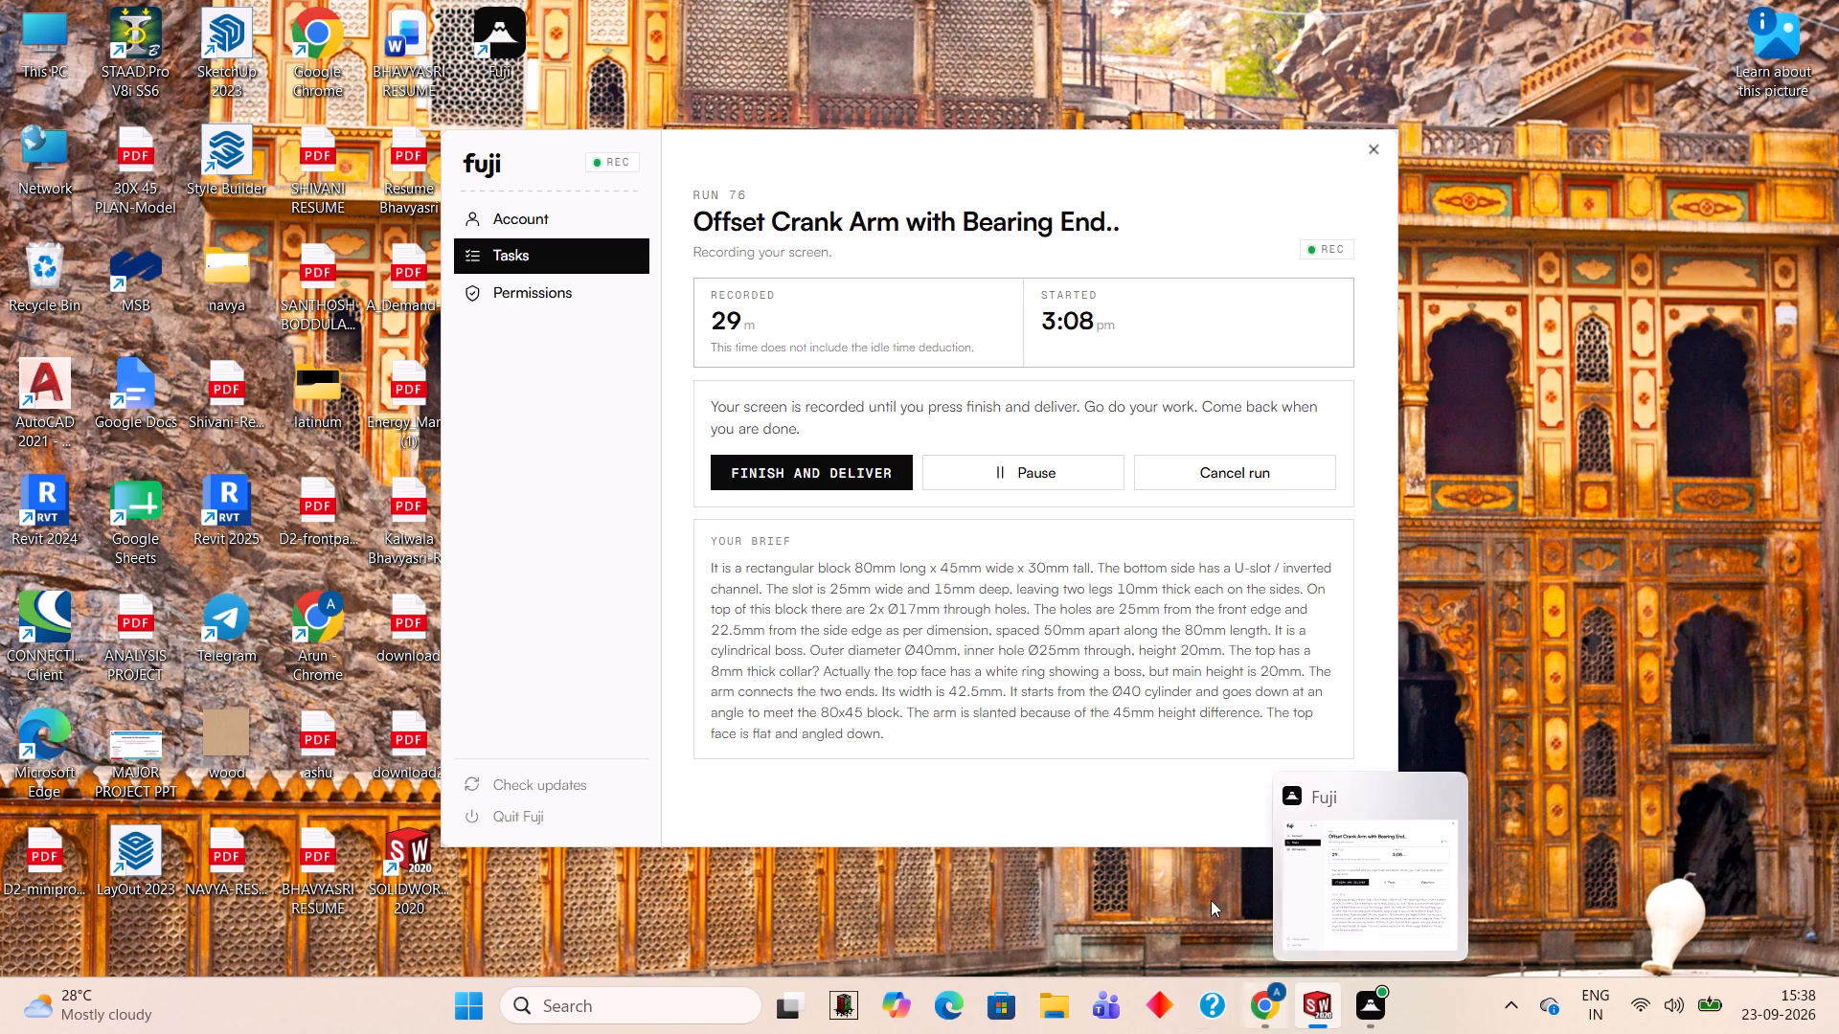
Apply the Green LED appearance to the arm features forming its slanted top, one side face and the flat top beside the boss.
left_click(1831, 306)
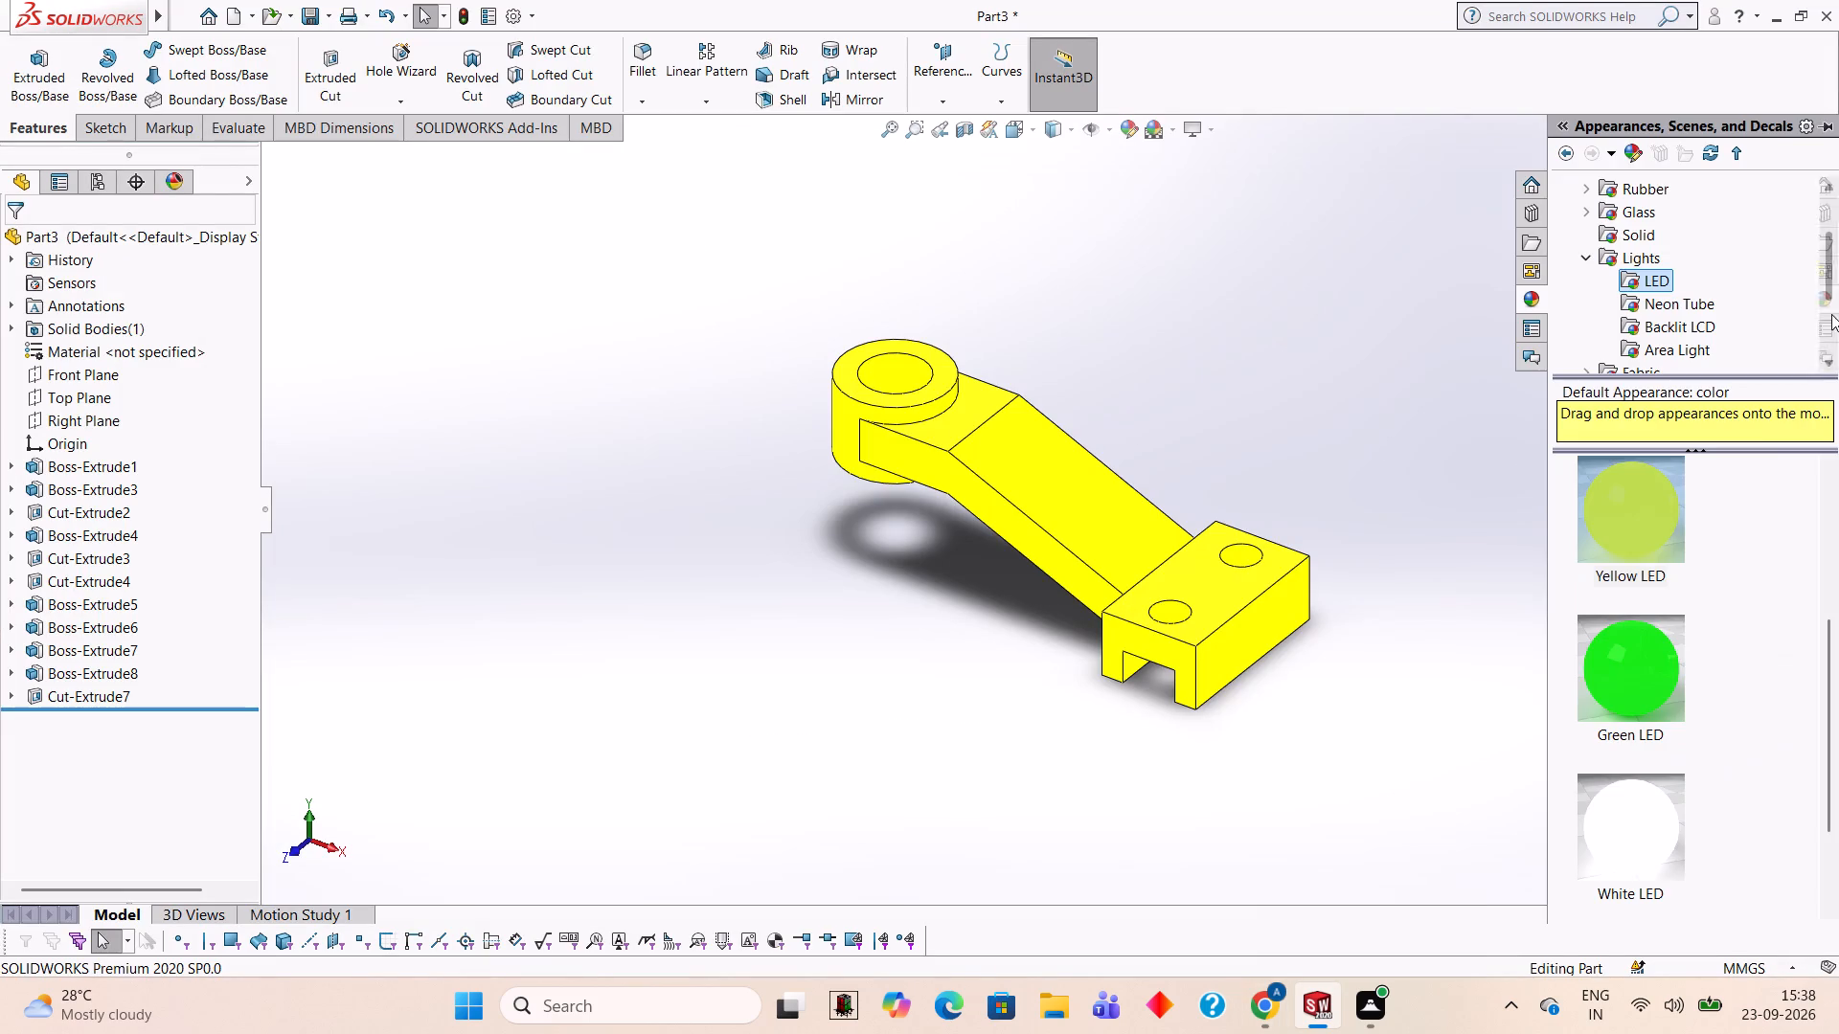
left_click_drag(1619, 698, 1037, 508)
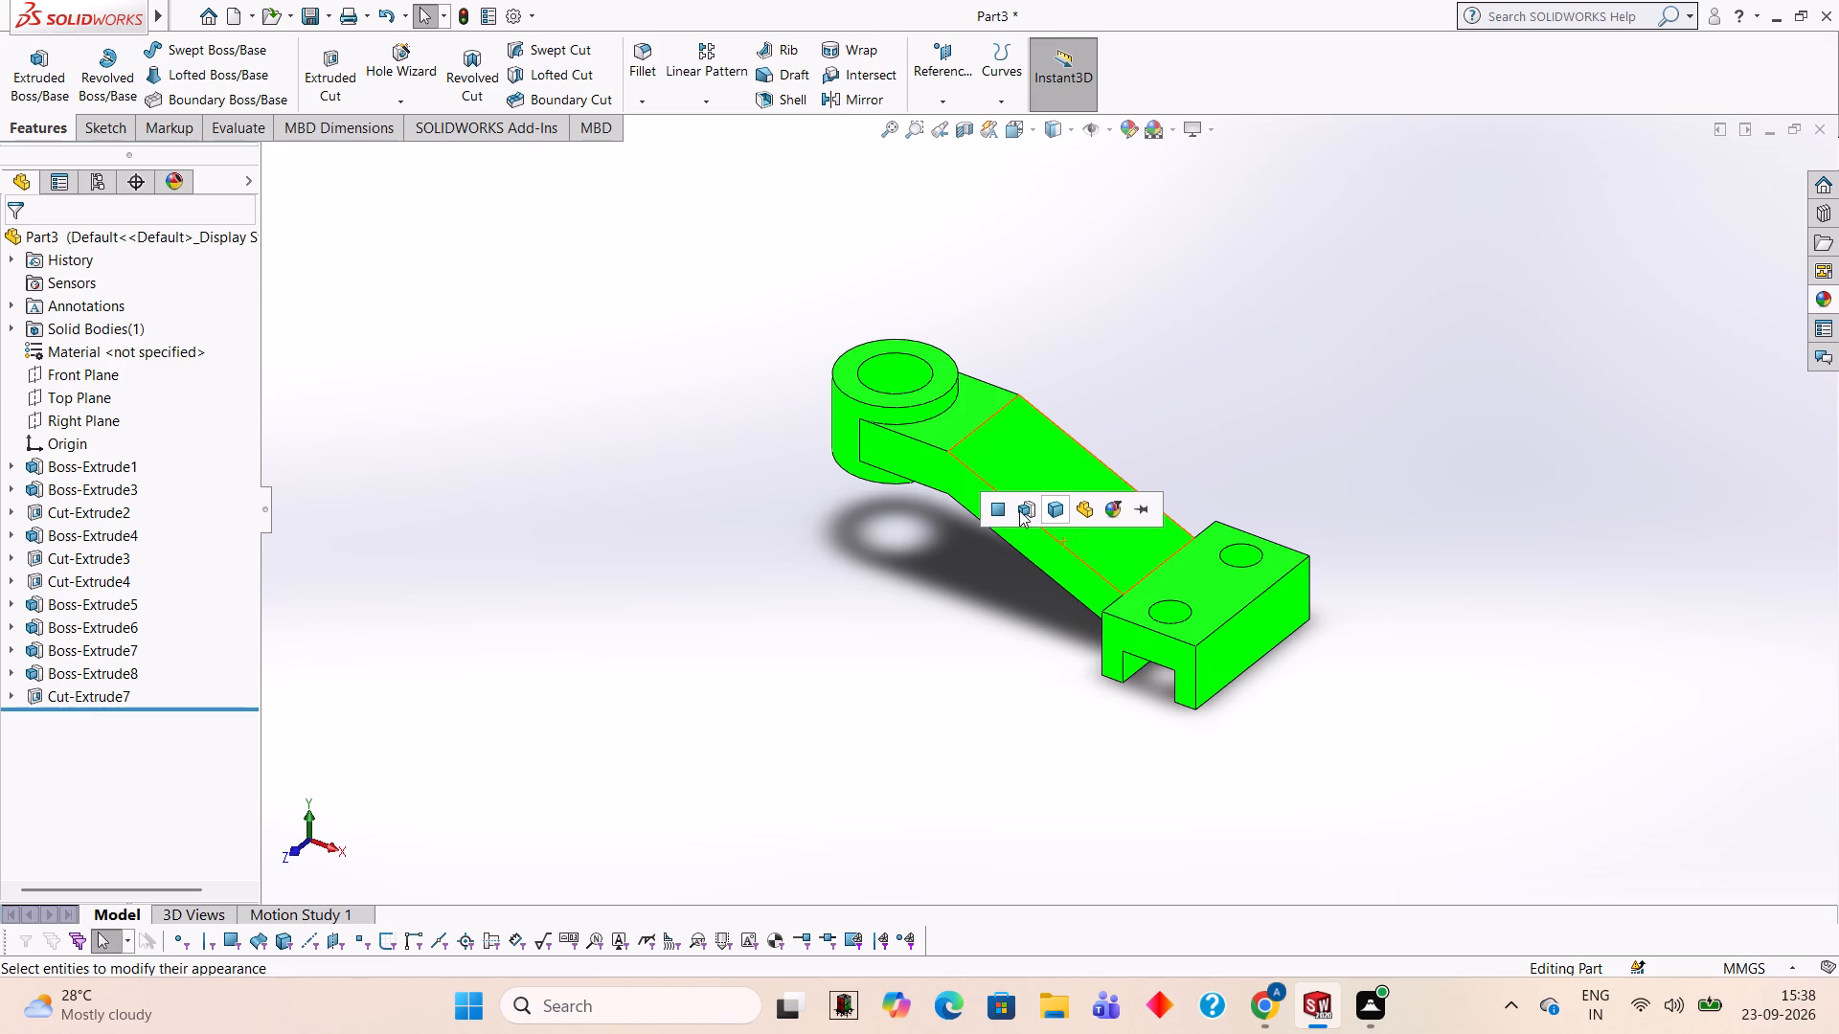
left_click(1028, 519)
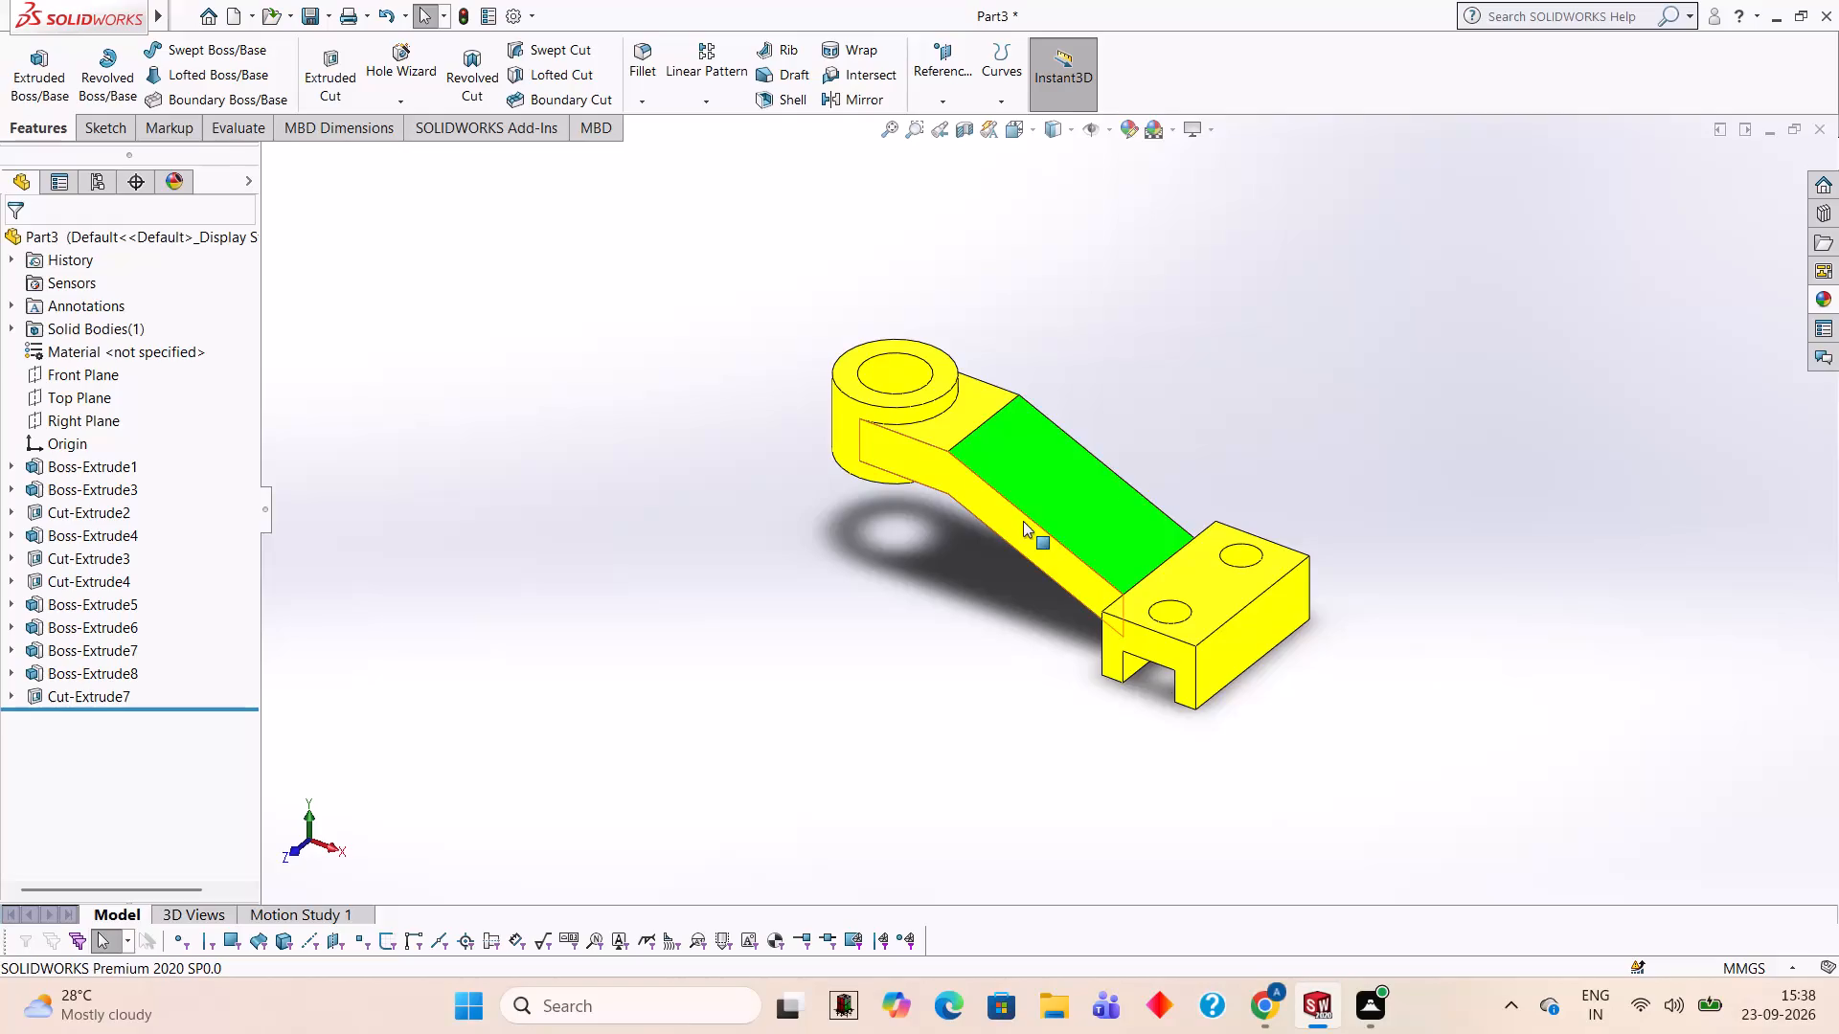
left_click(1827, 302)
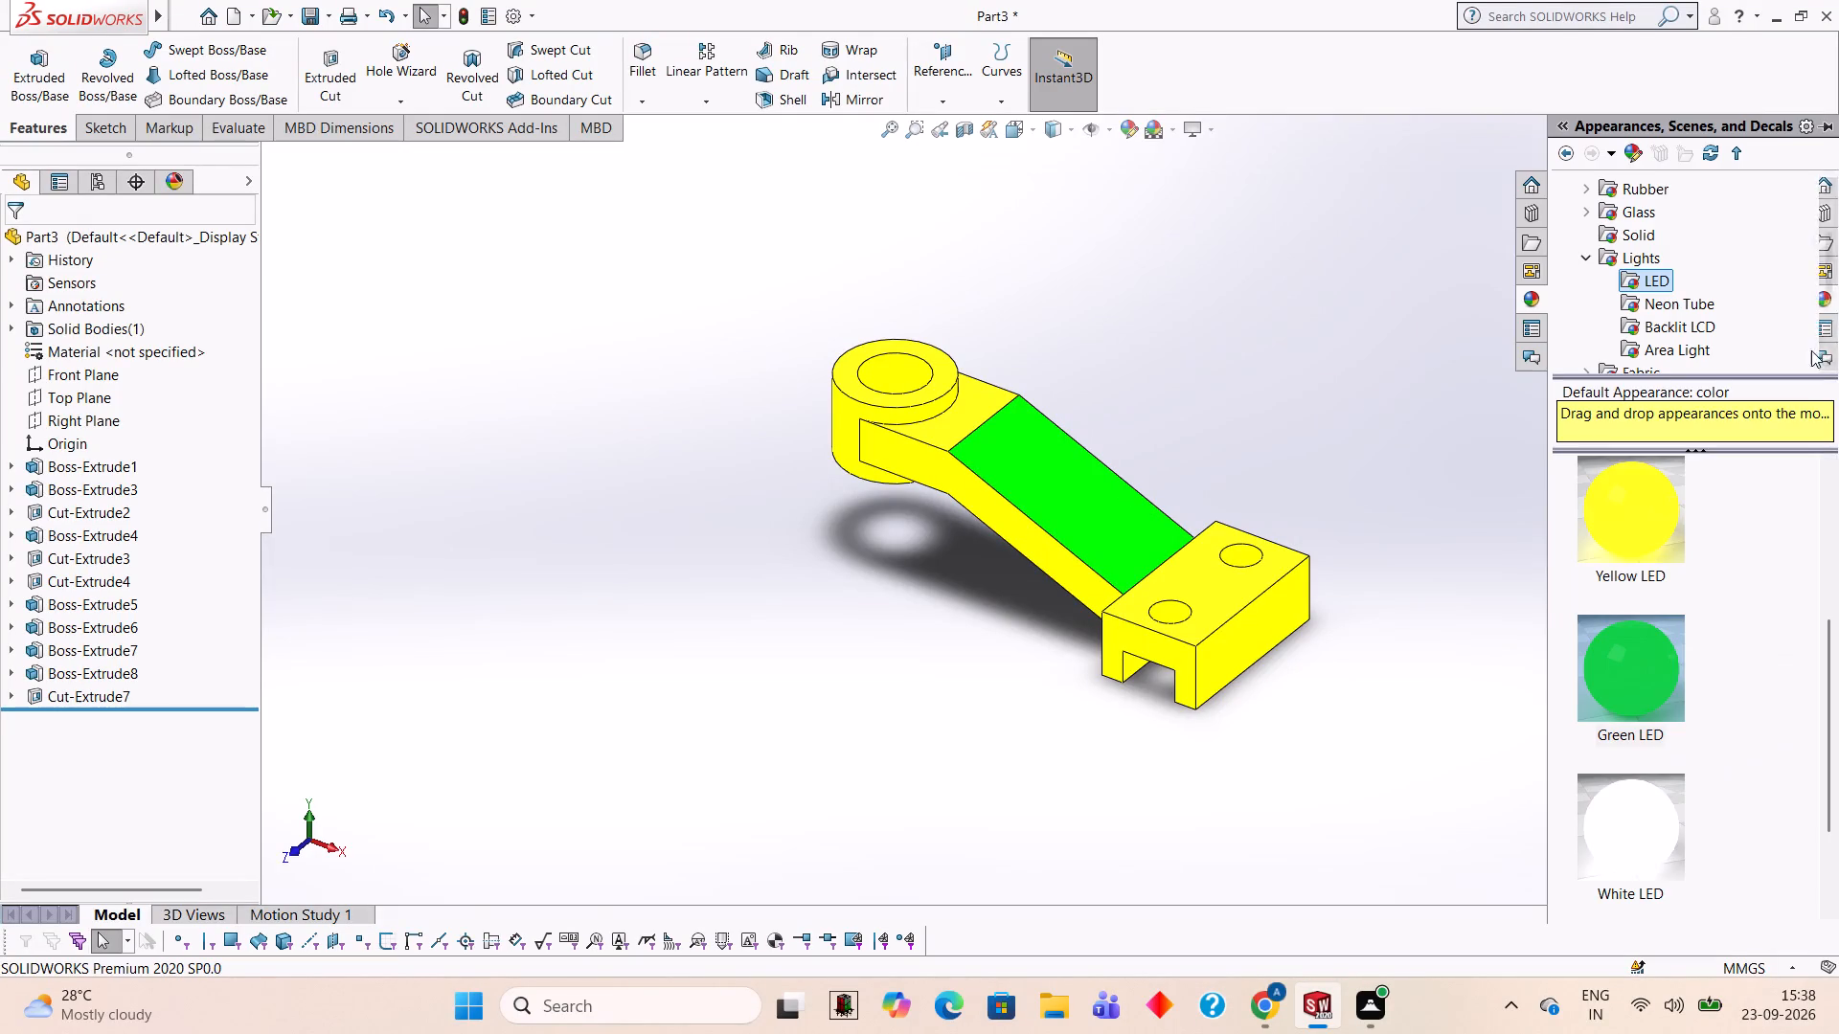
left_click_drag(1652, 658, 997, 494)
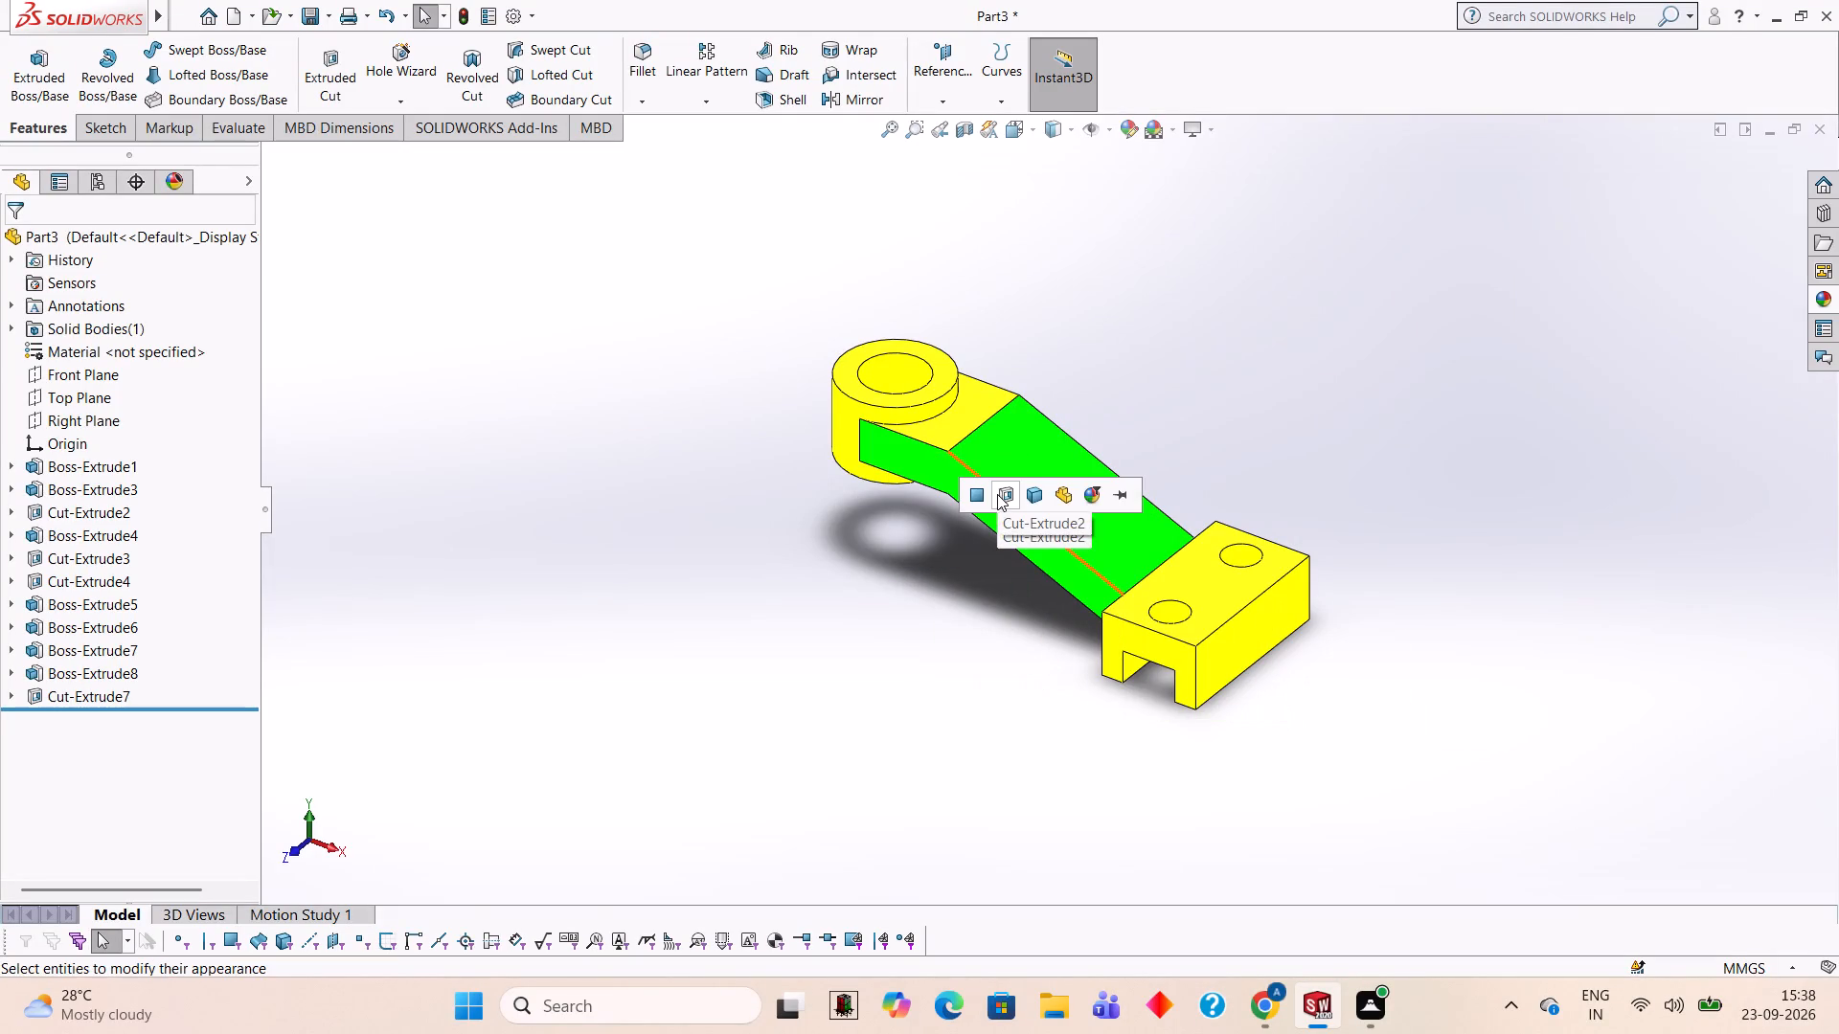
left_click(997, 494)
middle_click_drag(1064, 307, 1070, 484)
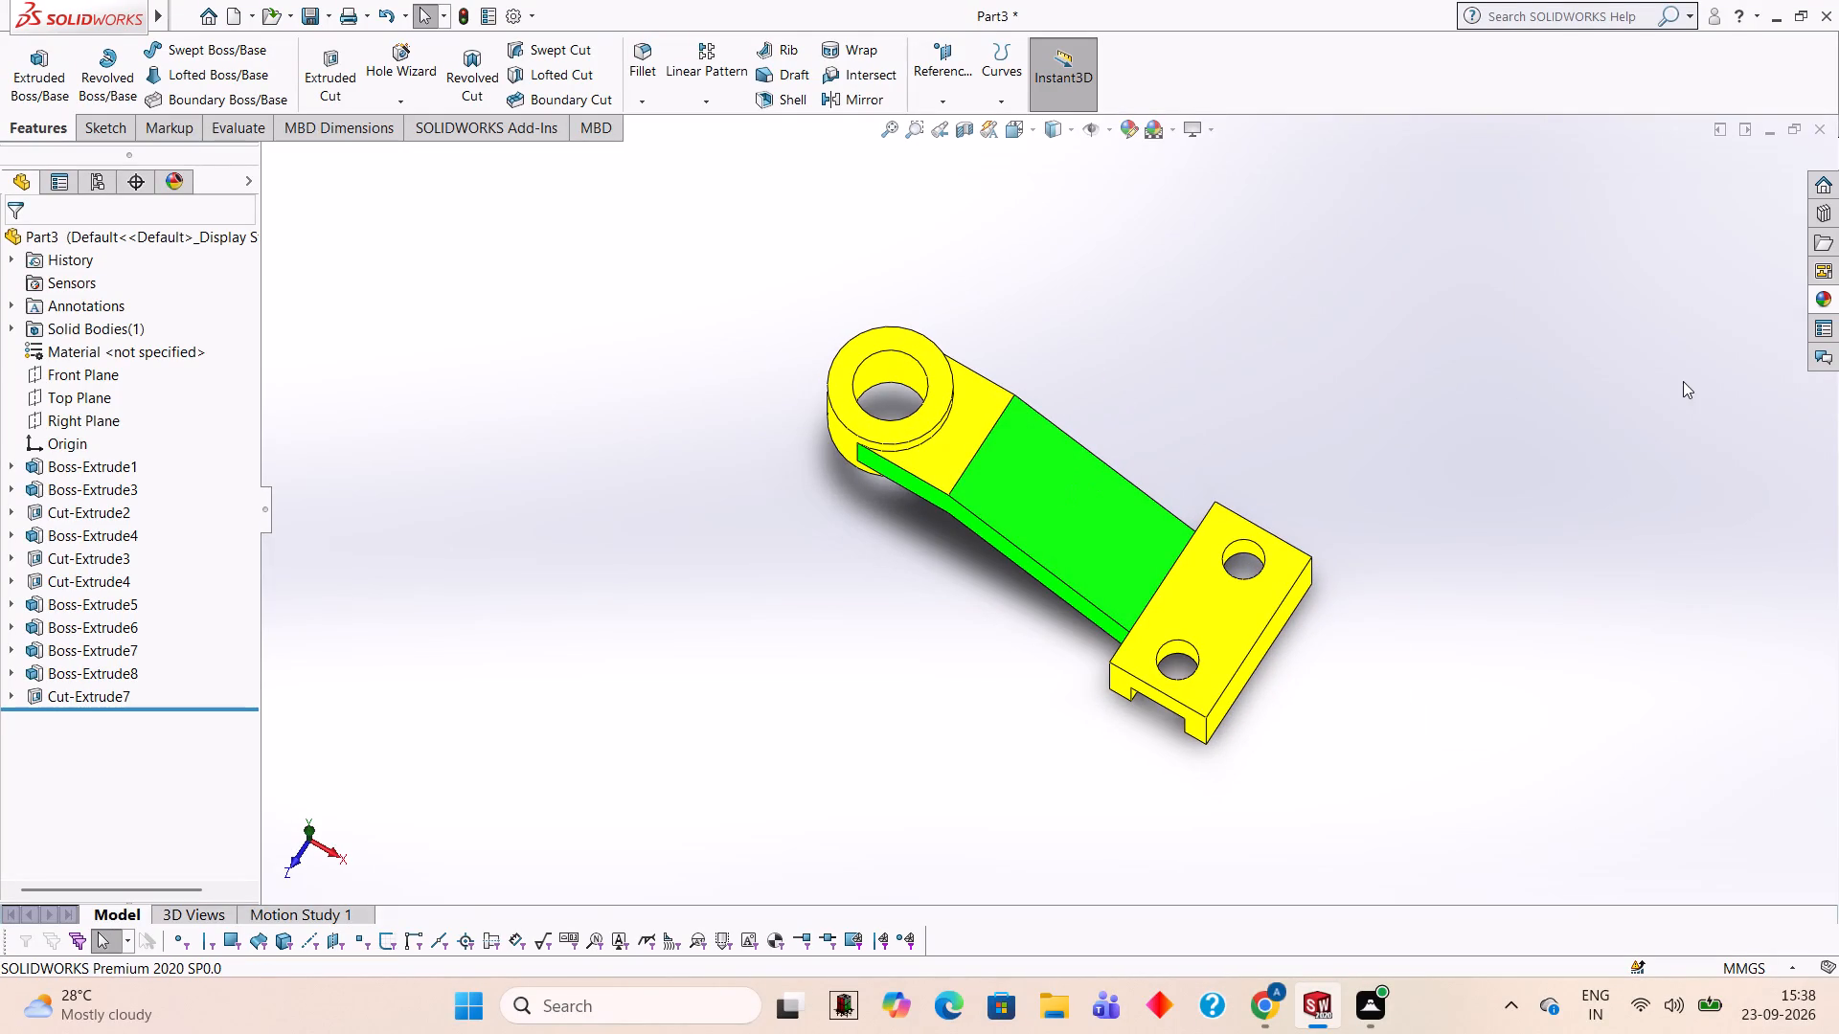
left_click(1821, 294)
left_click_drag(1618, 630, 1193, 528)
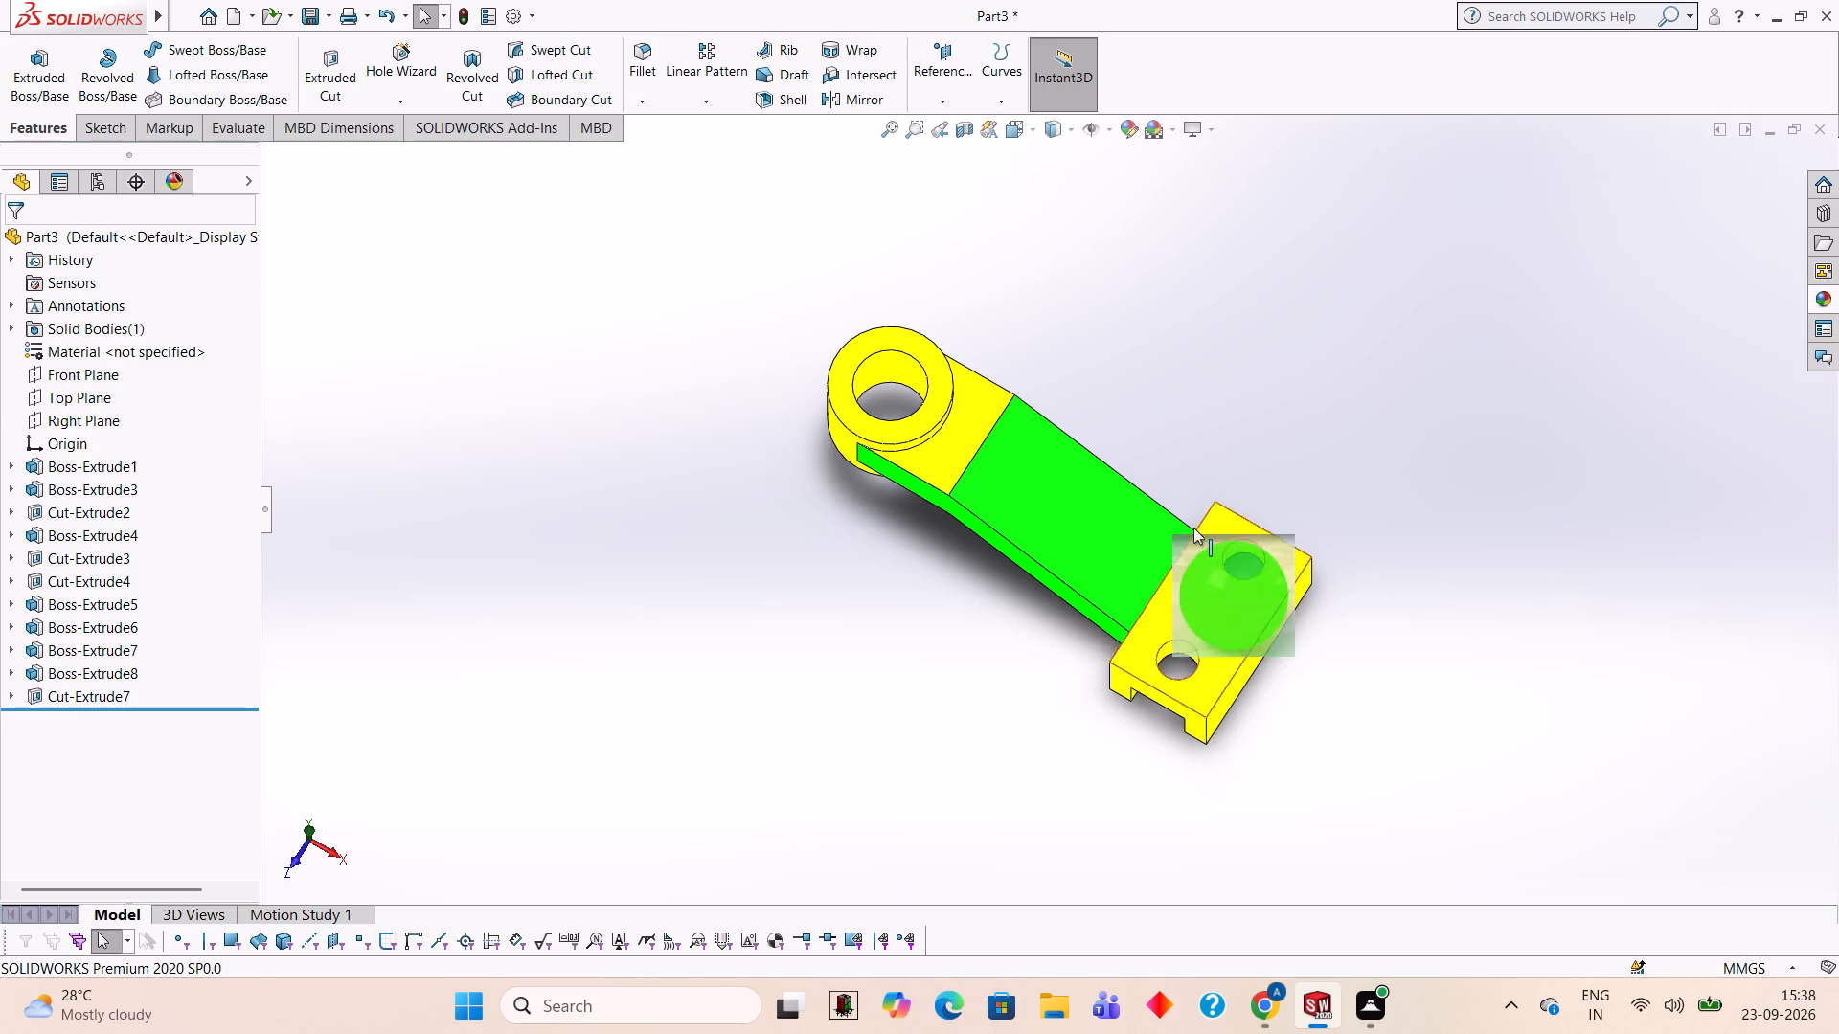
left_click_drag(1193, 528, 967, 396)
left_click(967, 396)
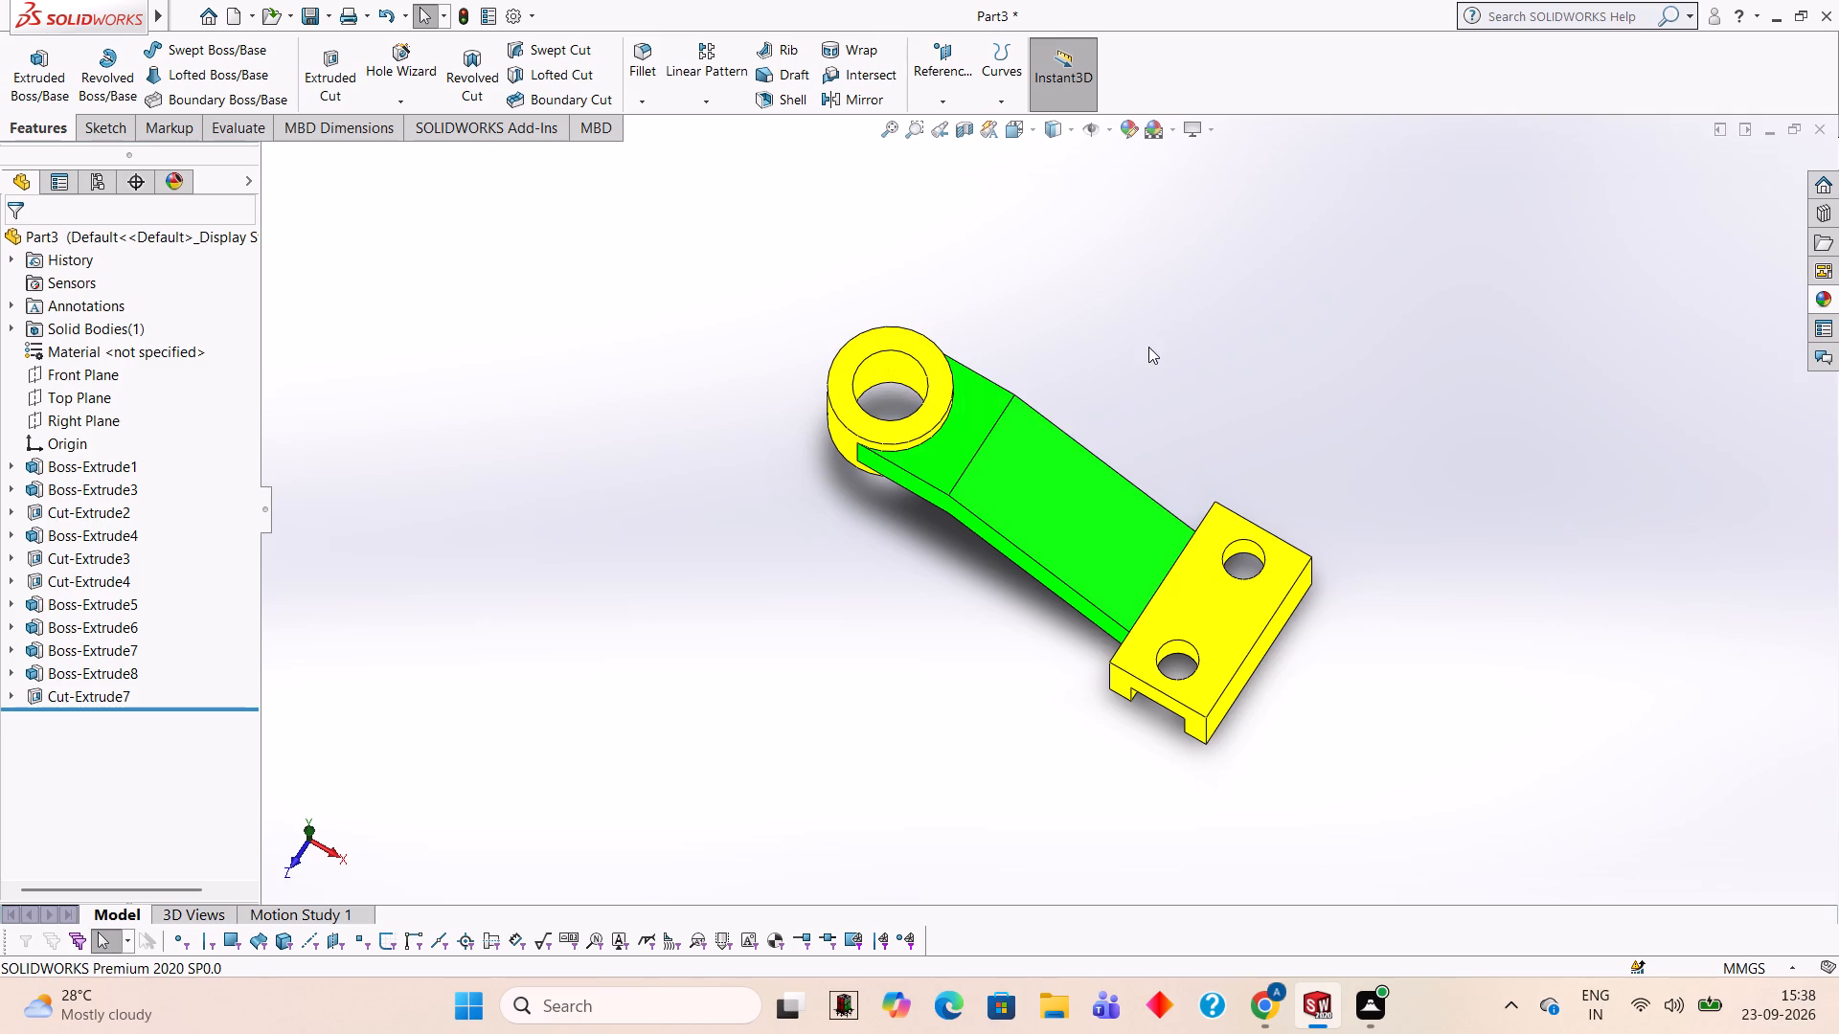
Apply the Green LED appearance to the feature forming the arm's remaining yellow side face.
middle_click_drag(1173, 345, 933, 285)
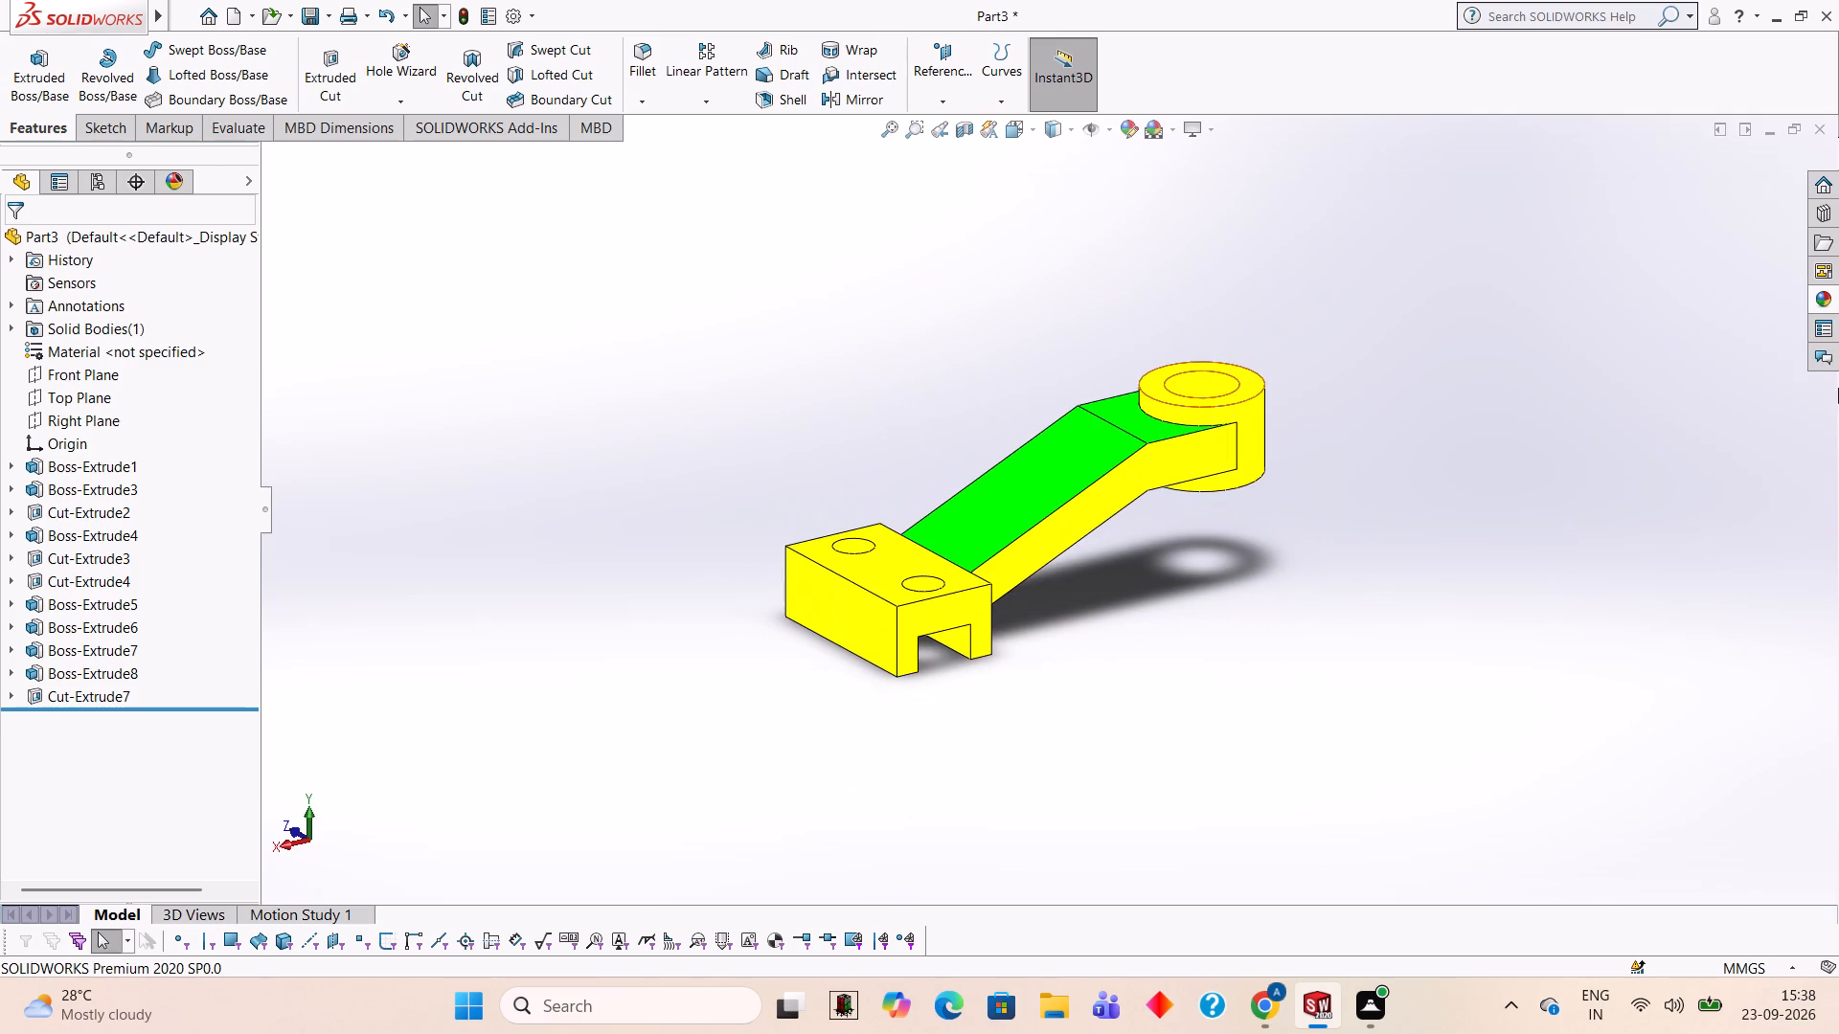
left_click(1829, 291)
left_click_drag(1657, 658, 1368, 566)
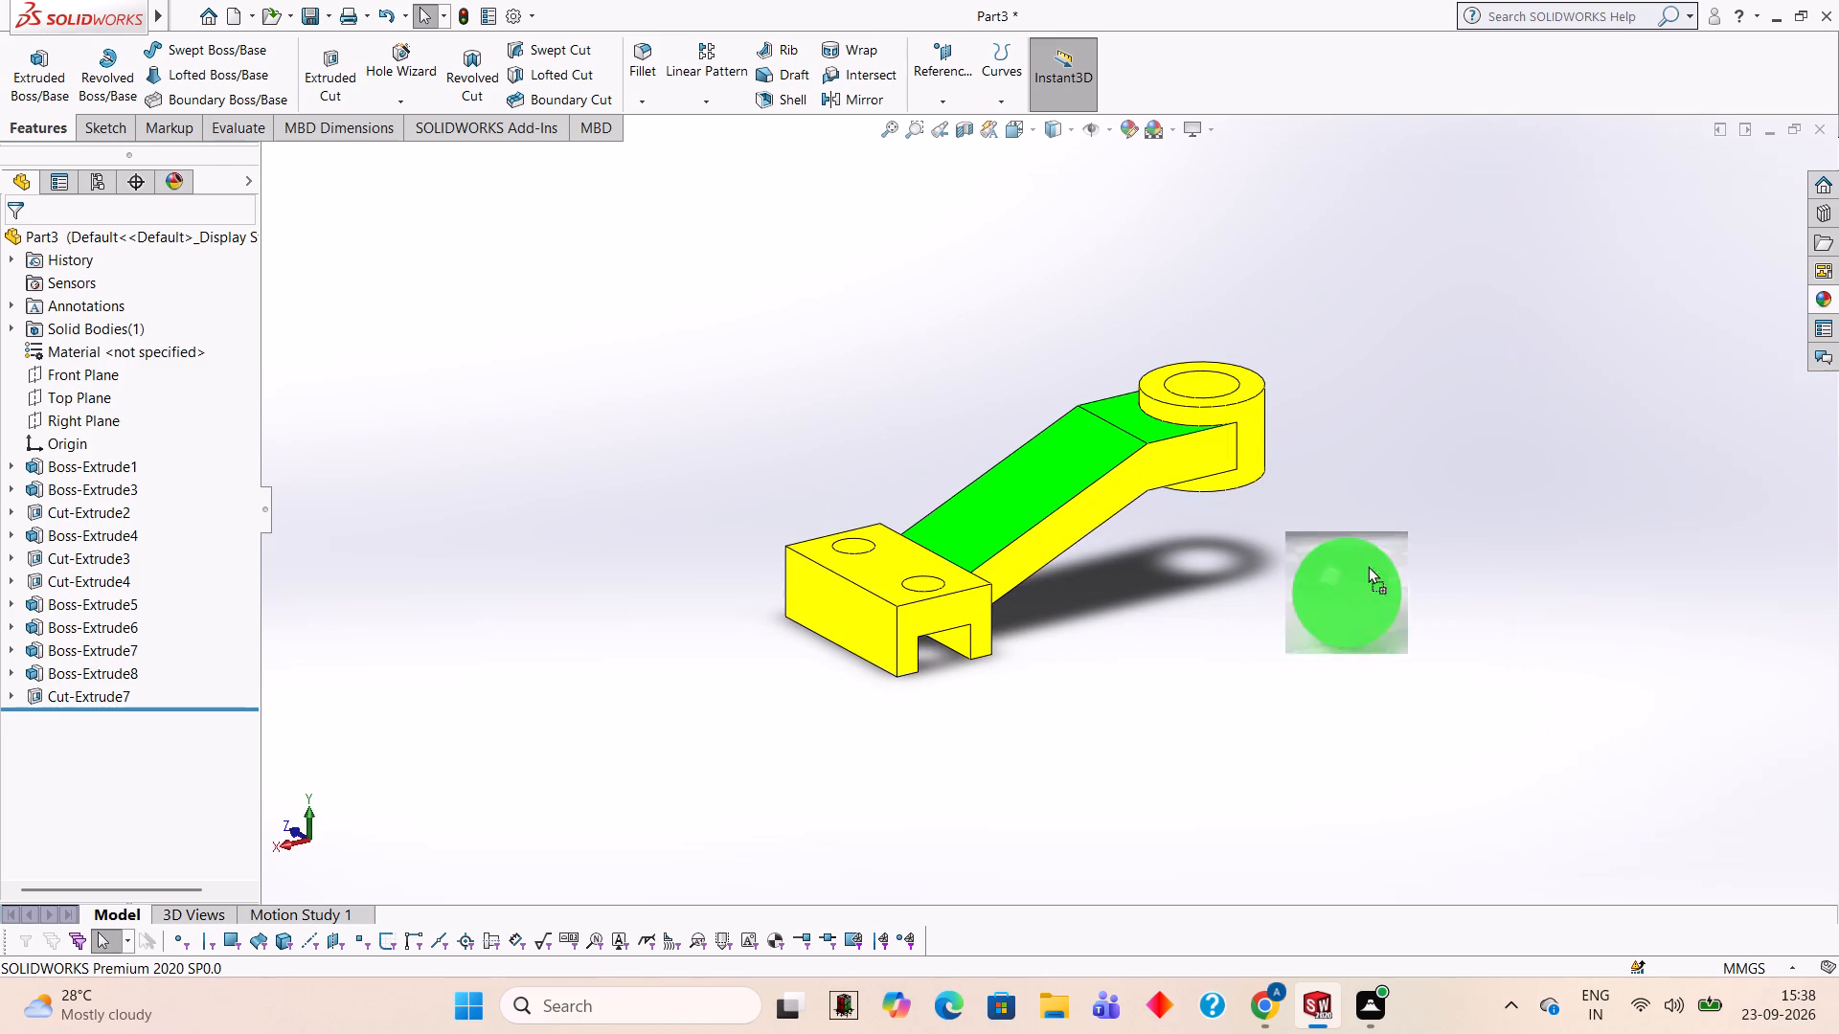
left_click_drag(1368, 566, 1116, 516)
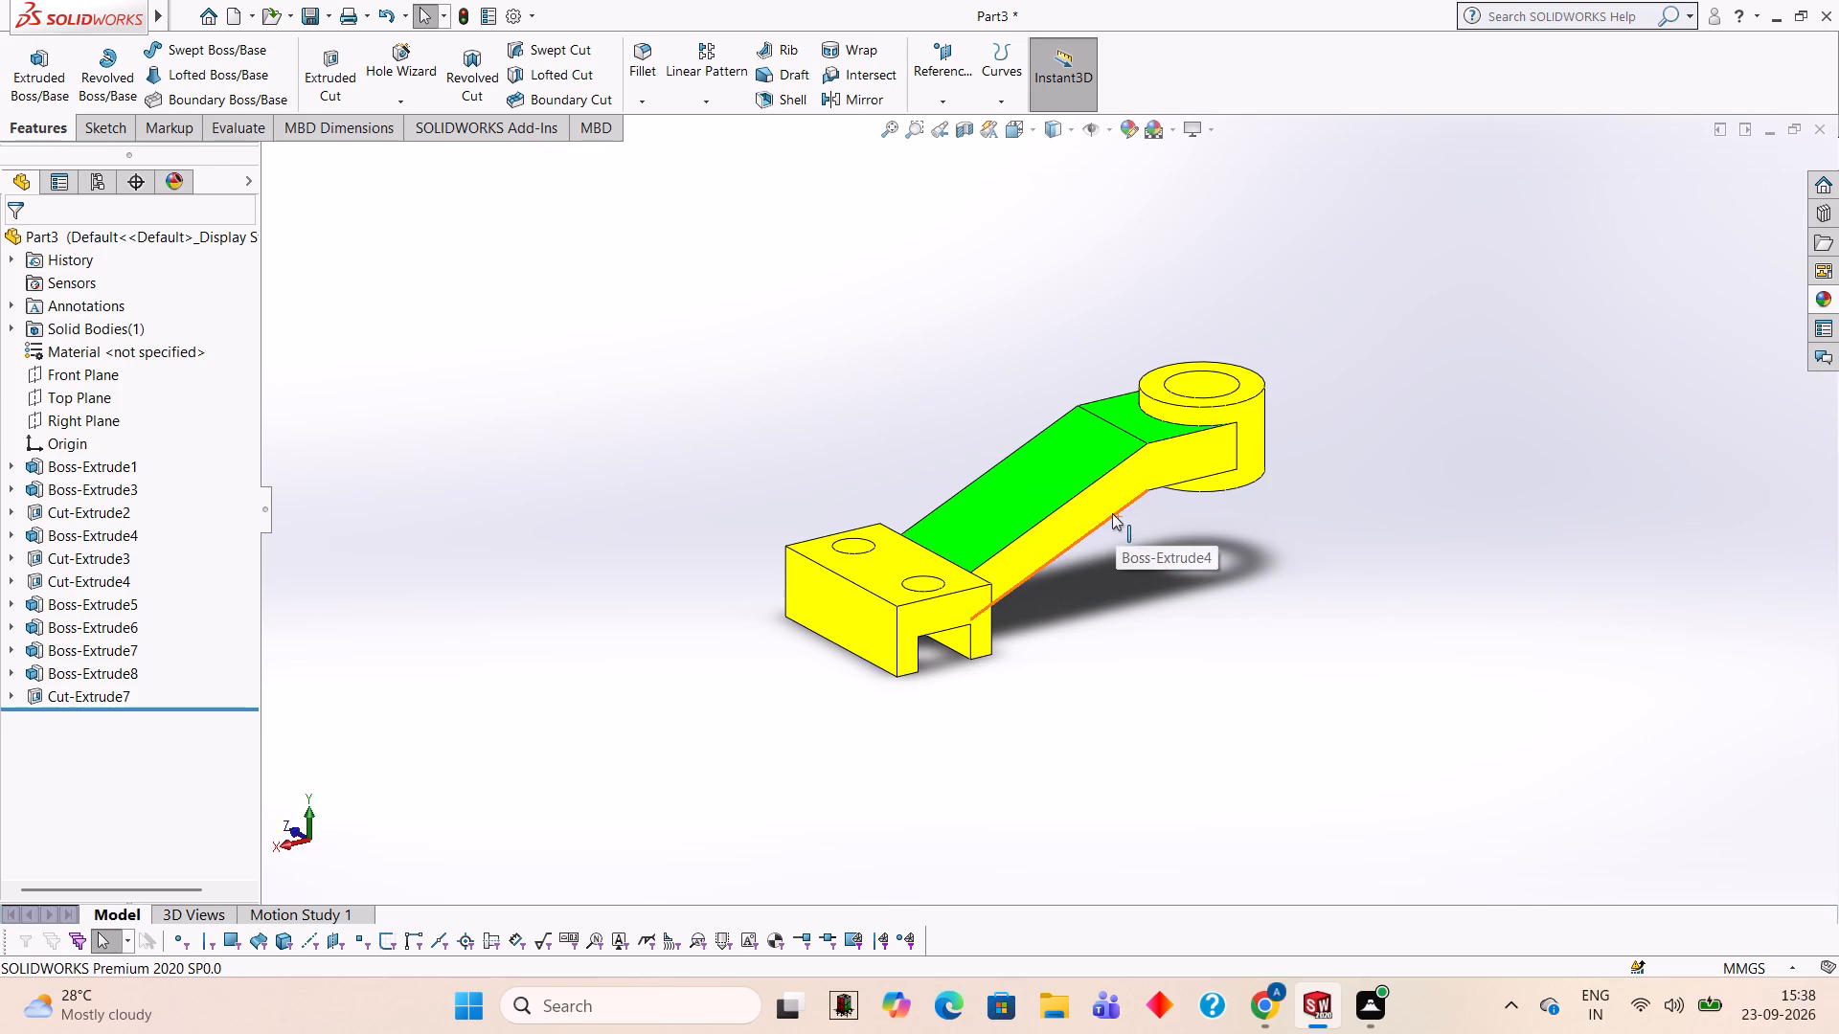
middle_click_drag(1568, 539, 1445, 424)
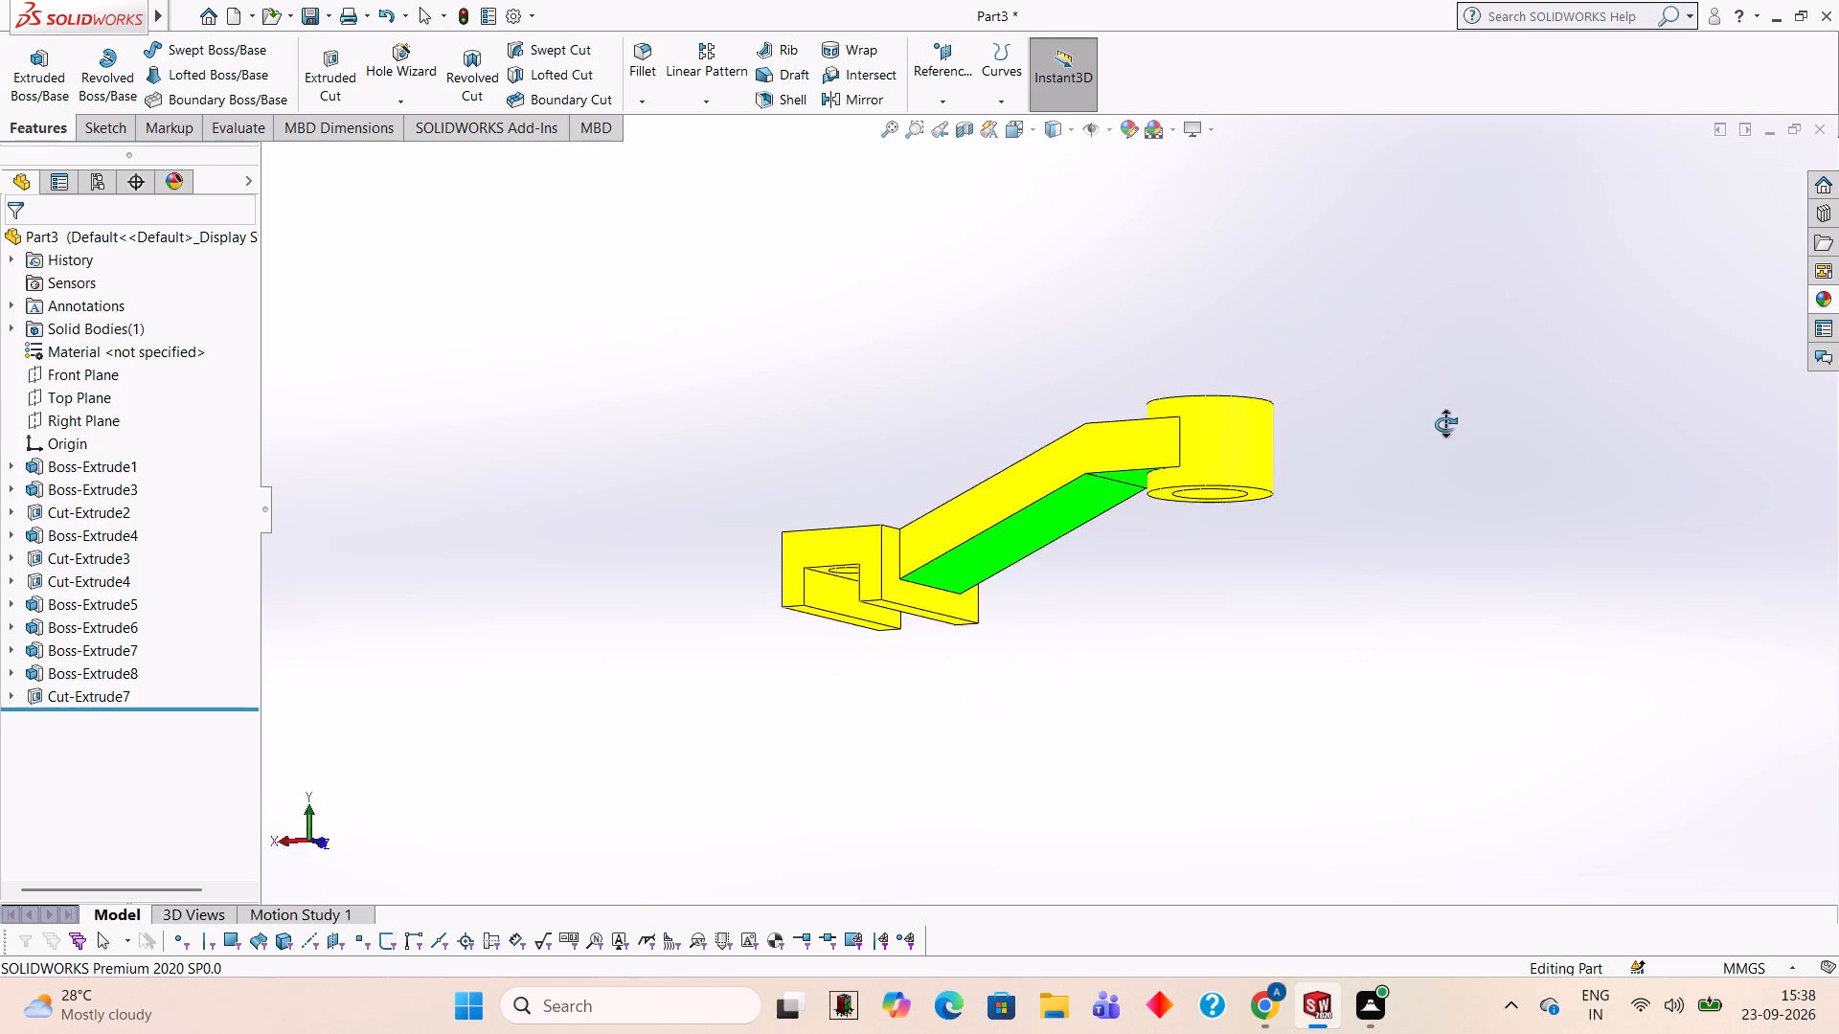
middle_click_drag(1445, 424, 1492, 569)
left_click(1831, 297)
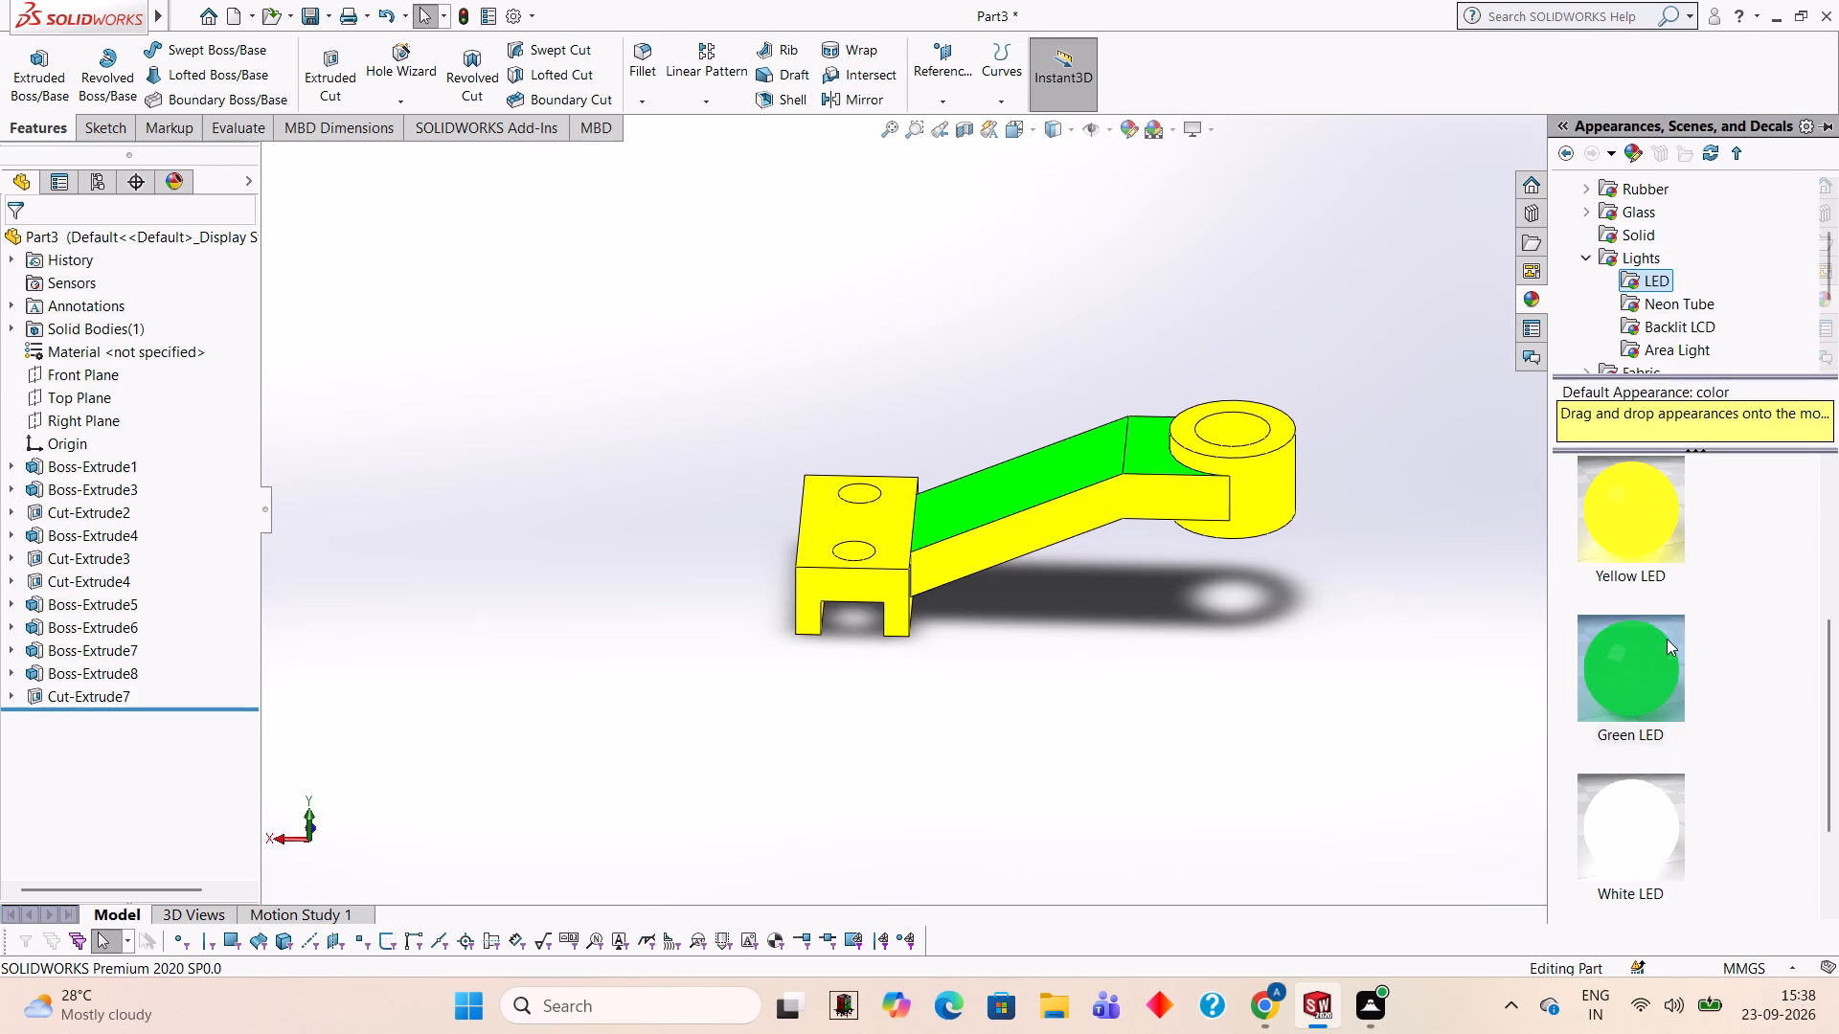
left_click_drag(1655, 660, 1068, 519)
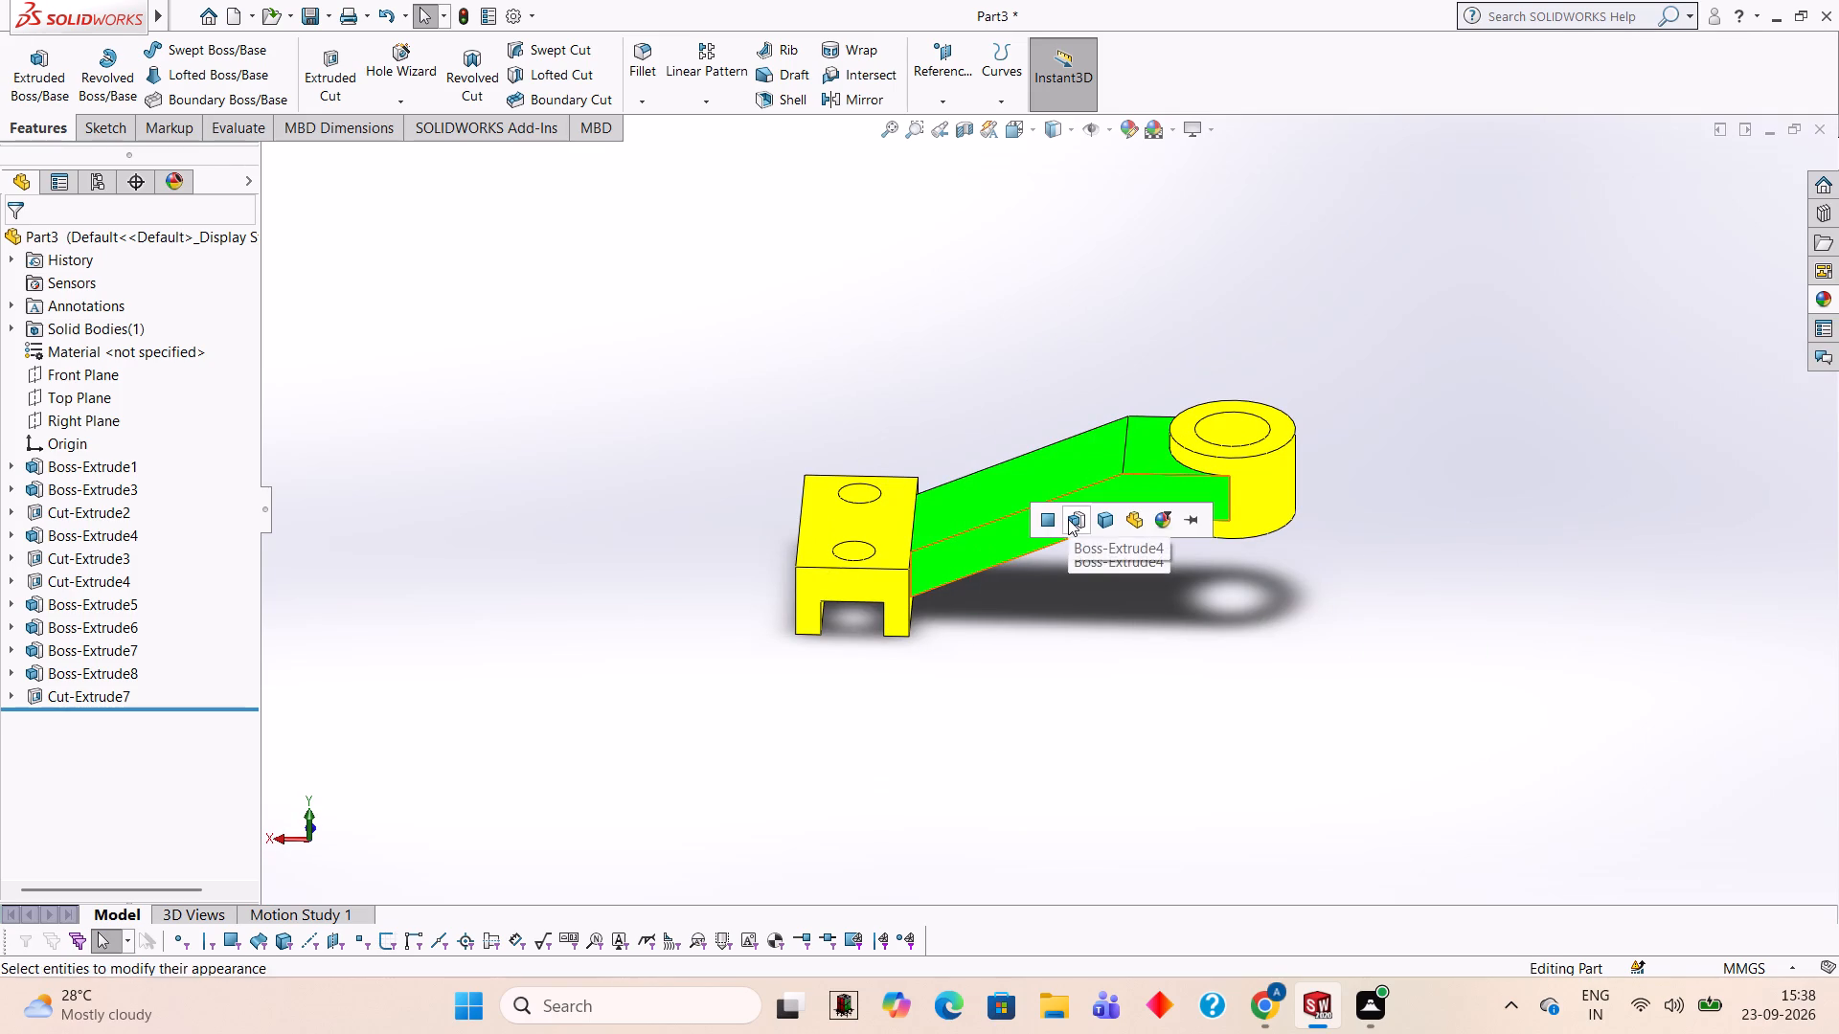
left_click(1068, 519)
Apply the Blue LED appearance to the feature forming the two through holes in the channel block.
middle_click_drag(1368, 503, 969, 381)
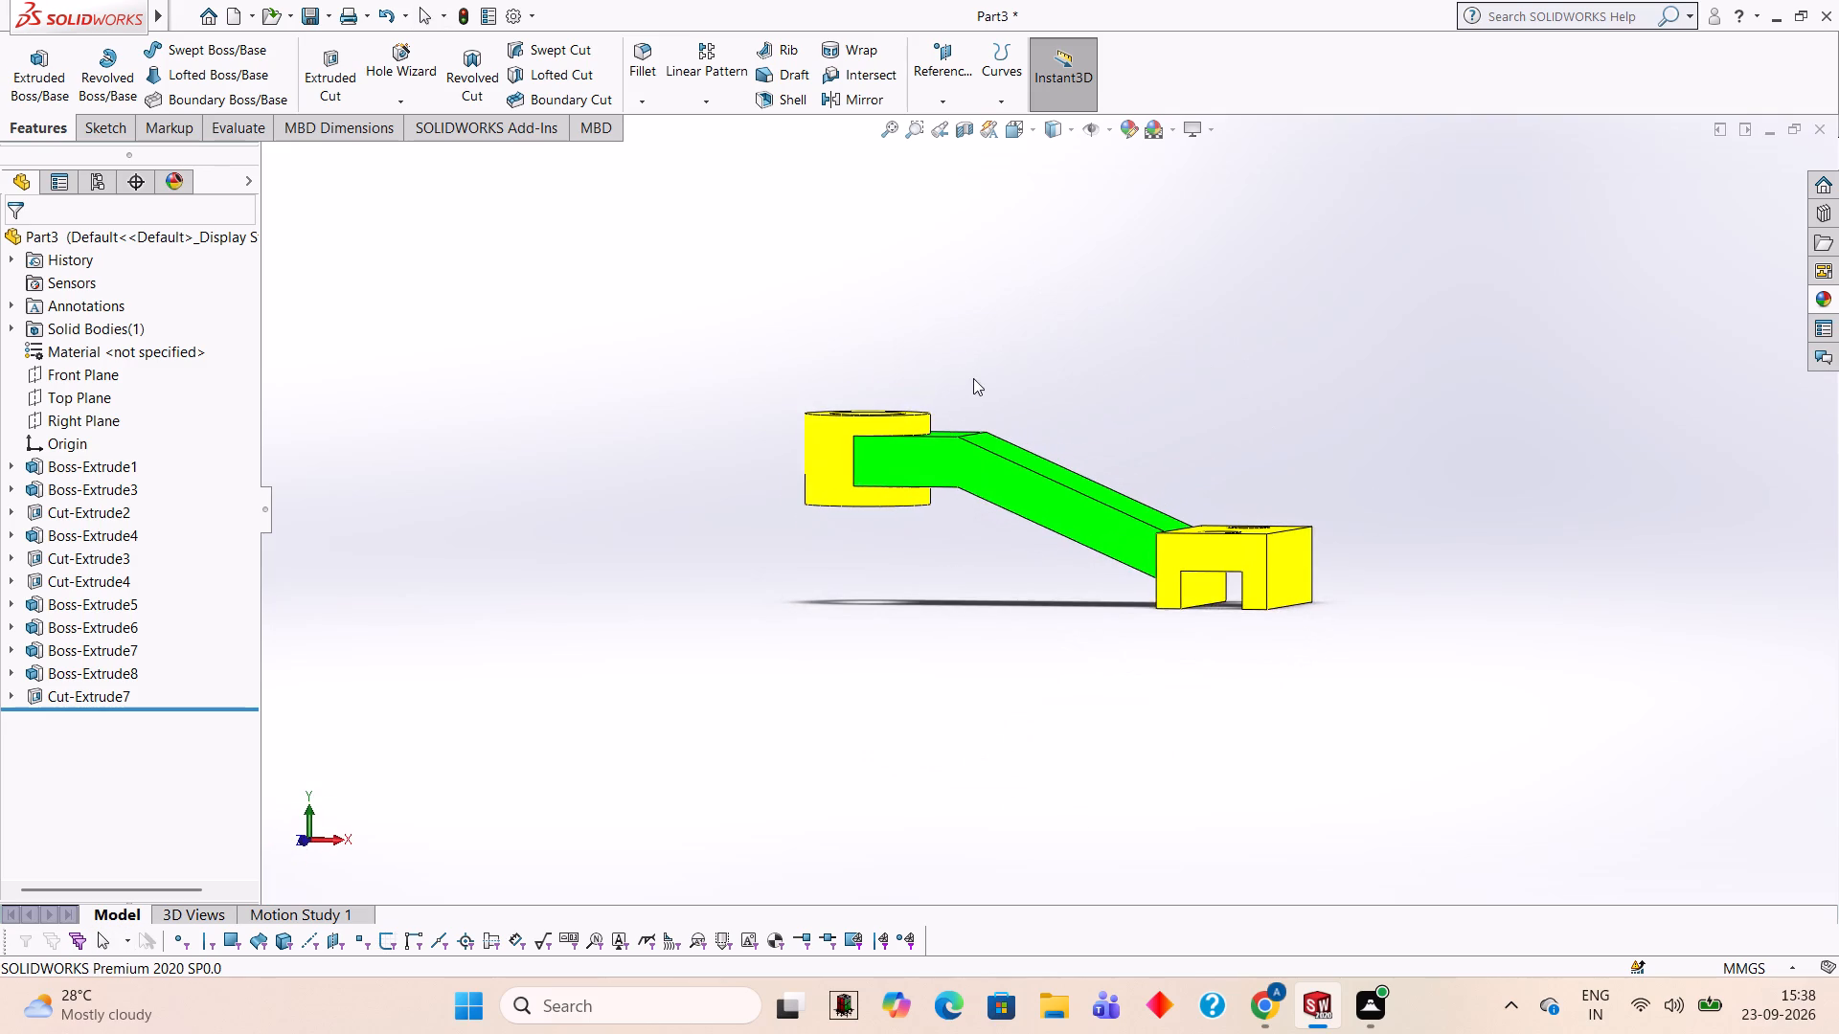
middle_click_drag(1035, 349, 1029, 549)
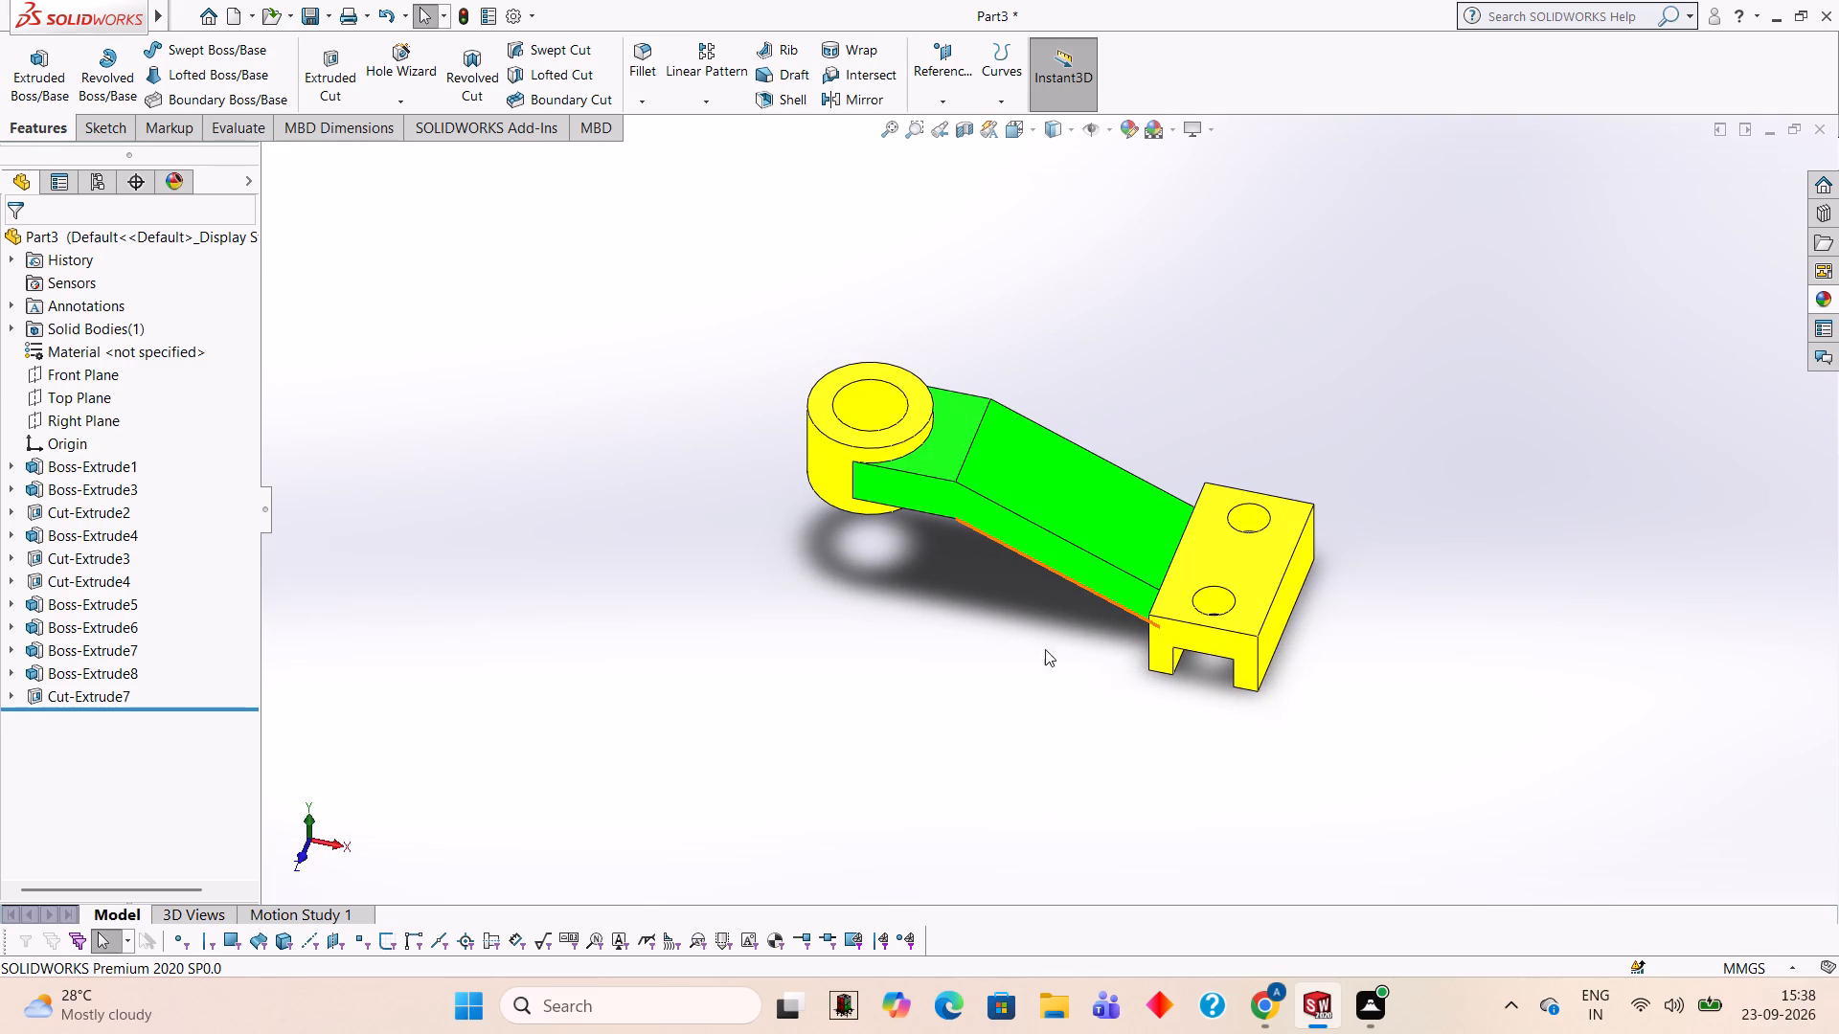
scroll(1048, 643, "up", 1)
middle_click_drag(1512, 340, 1455, 468)
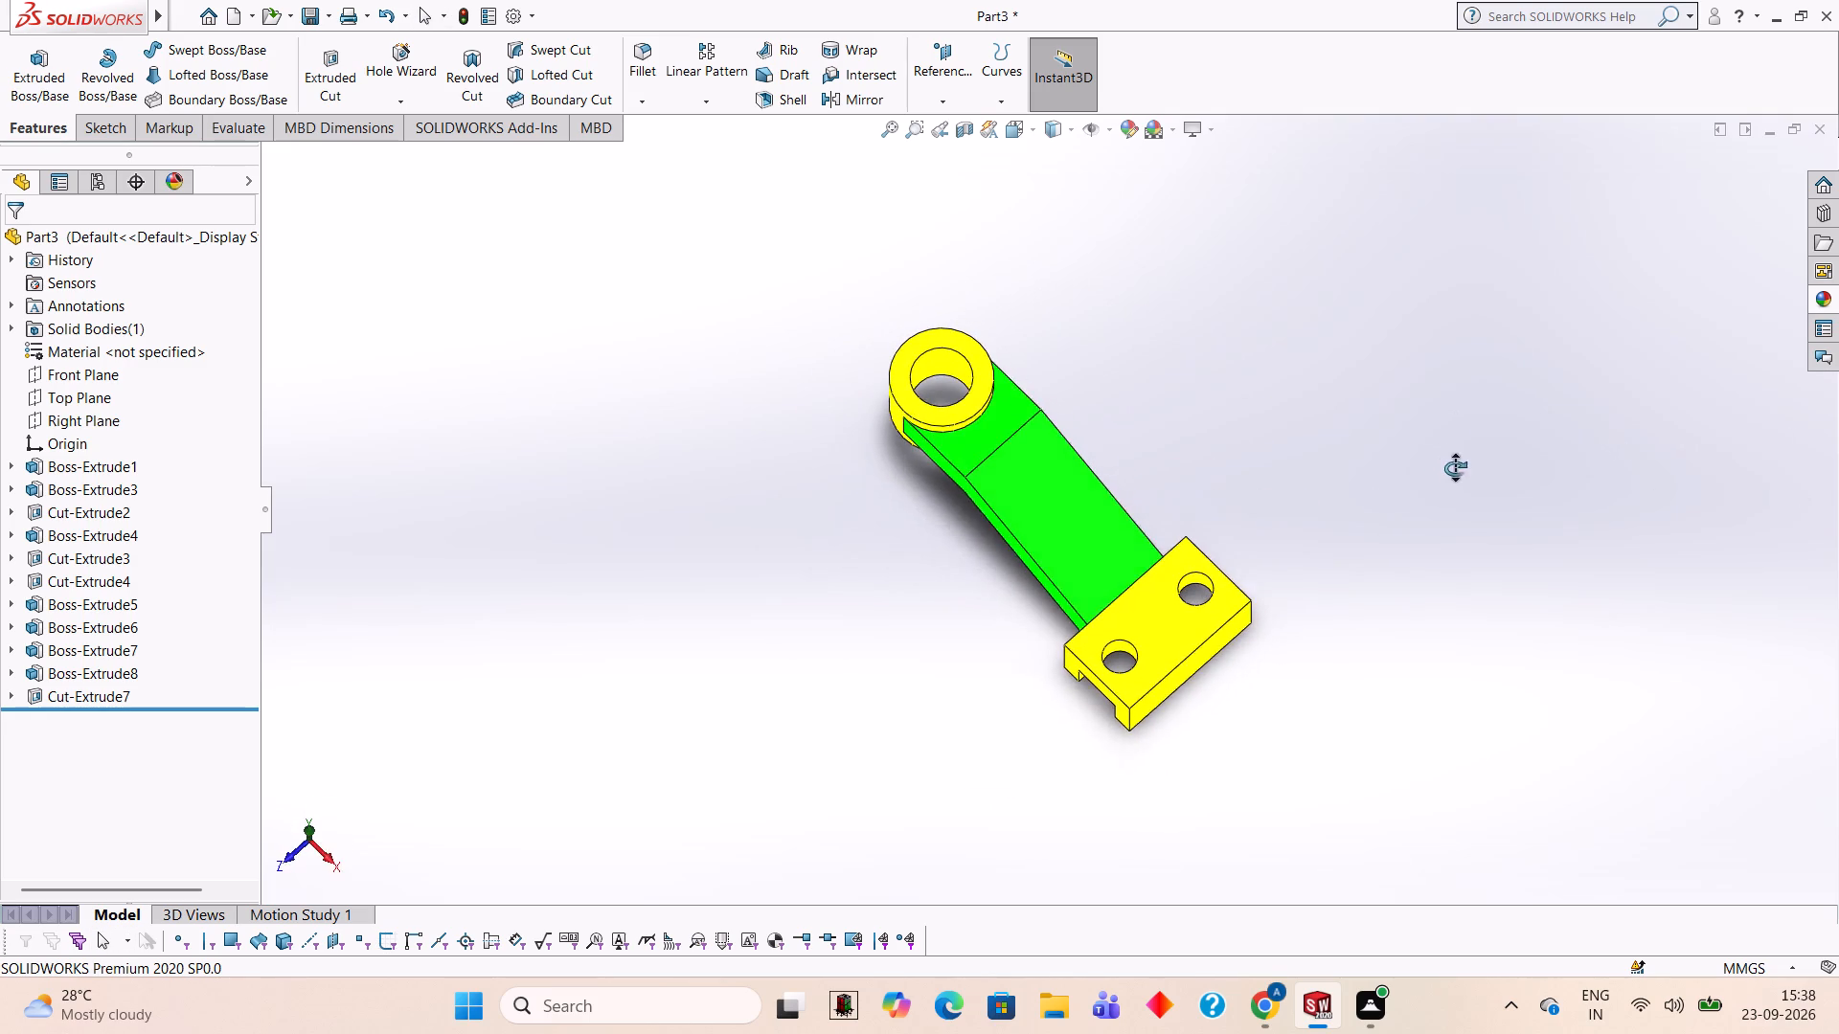
middle_click_drag(1455, 468, 1462, 468)
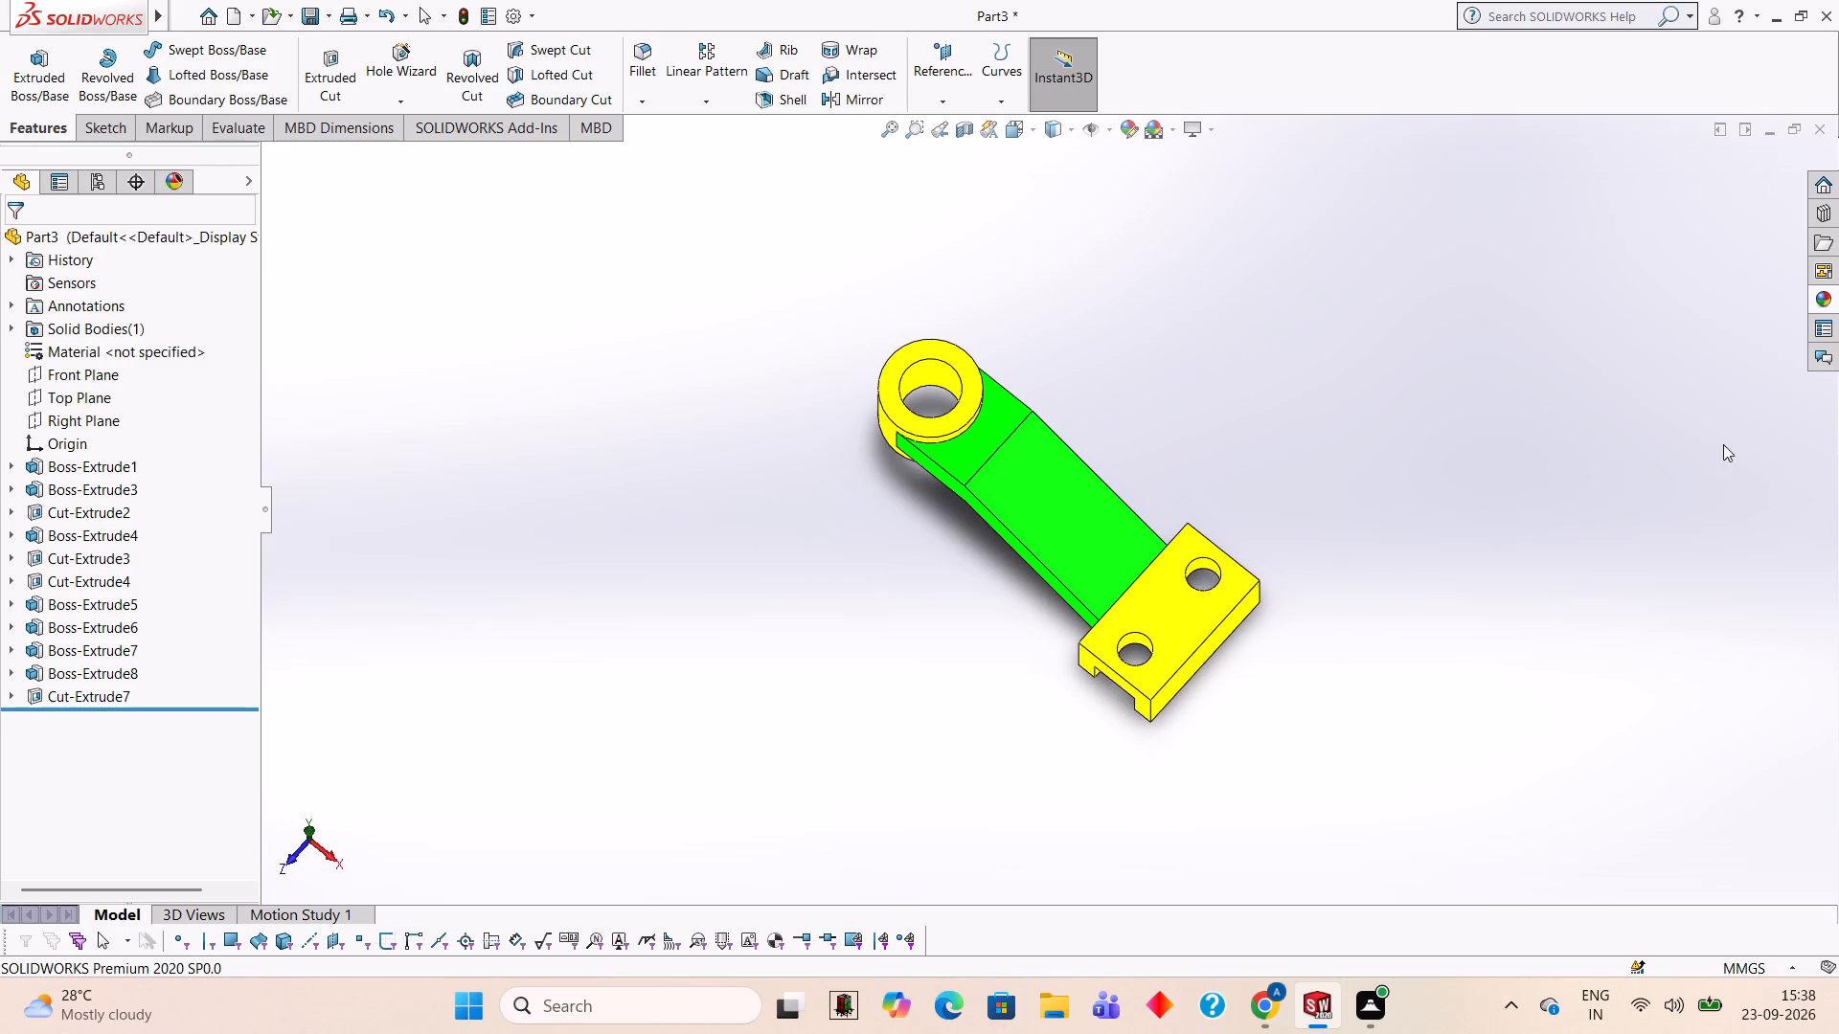
left_click(1830, 294)
scroll(1627, 574, "up", 1)
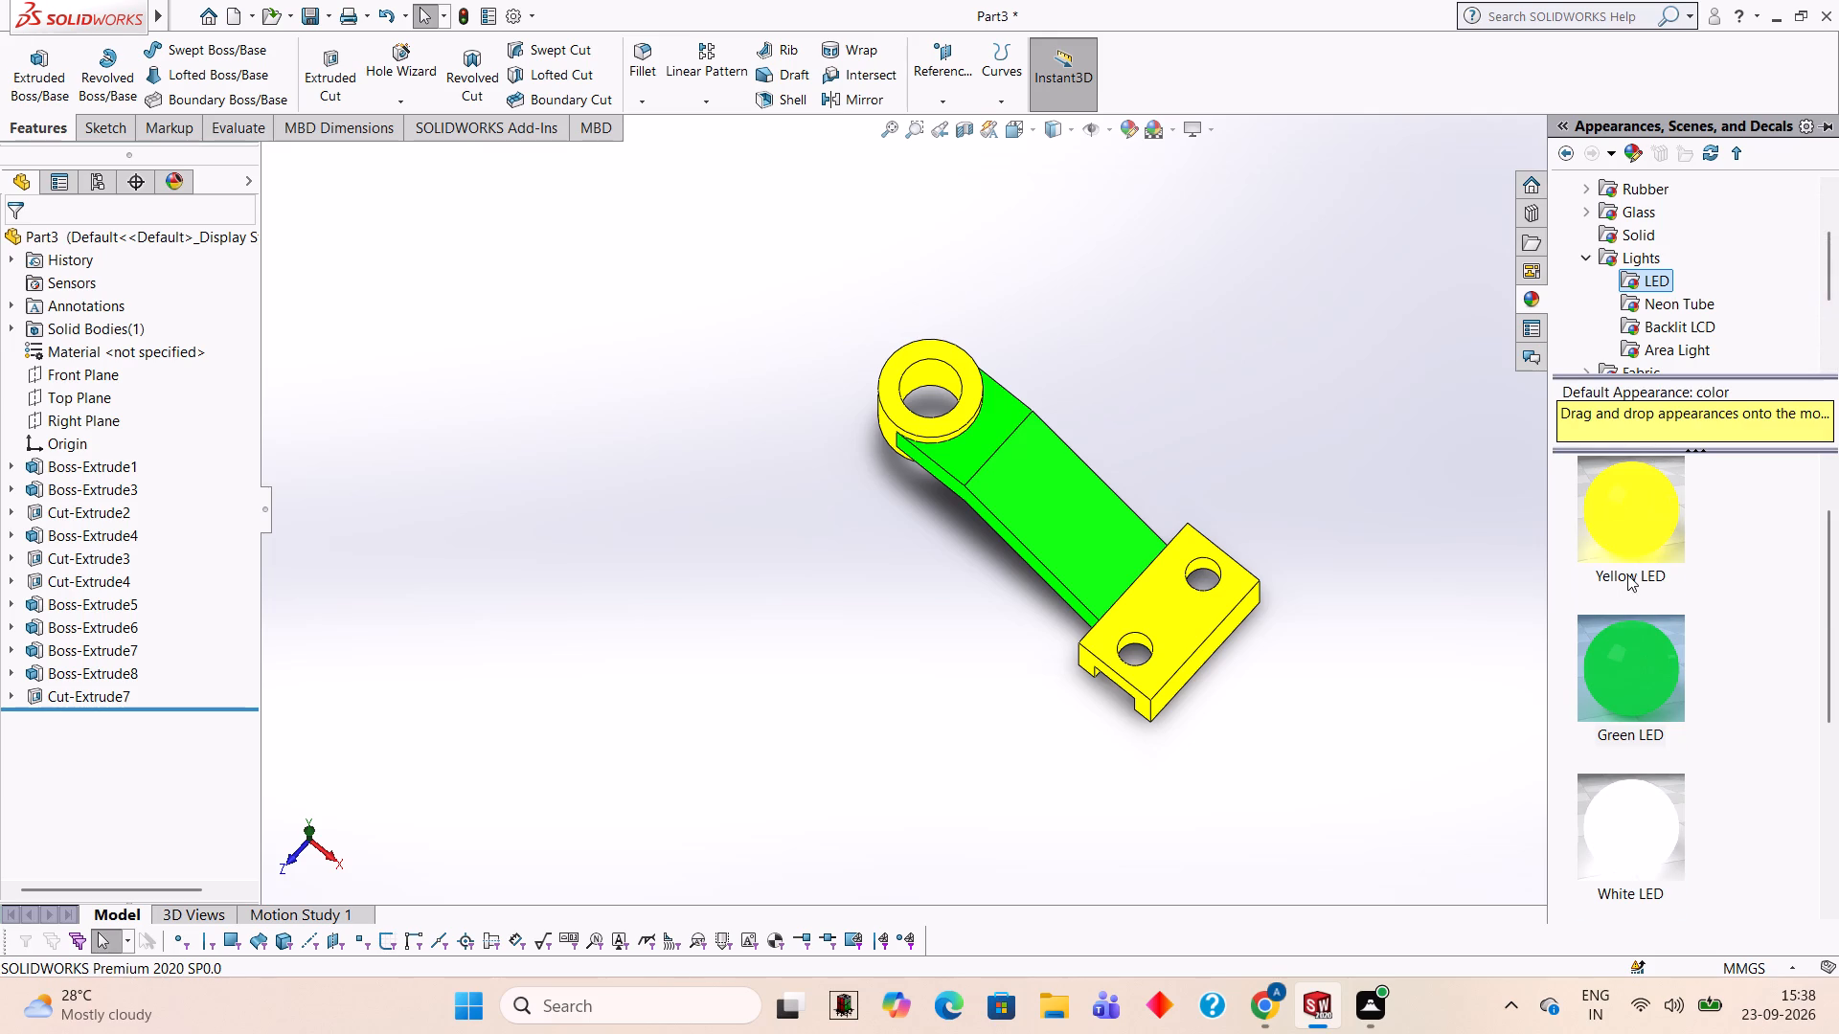
left_click_drag(1627, 574, 1203, 566)
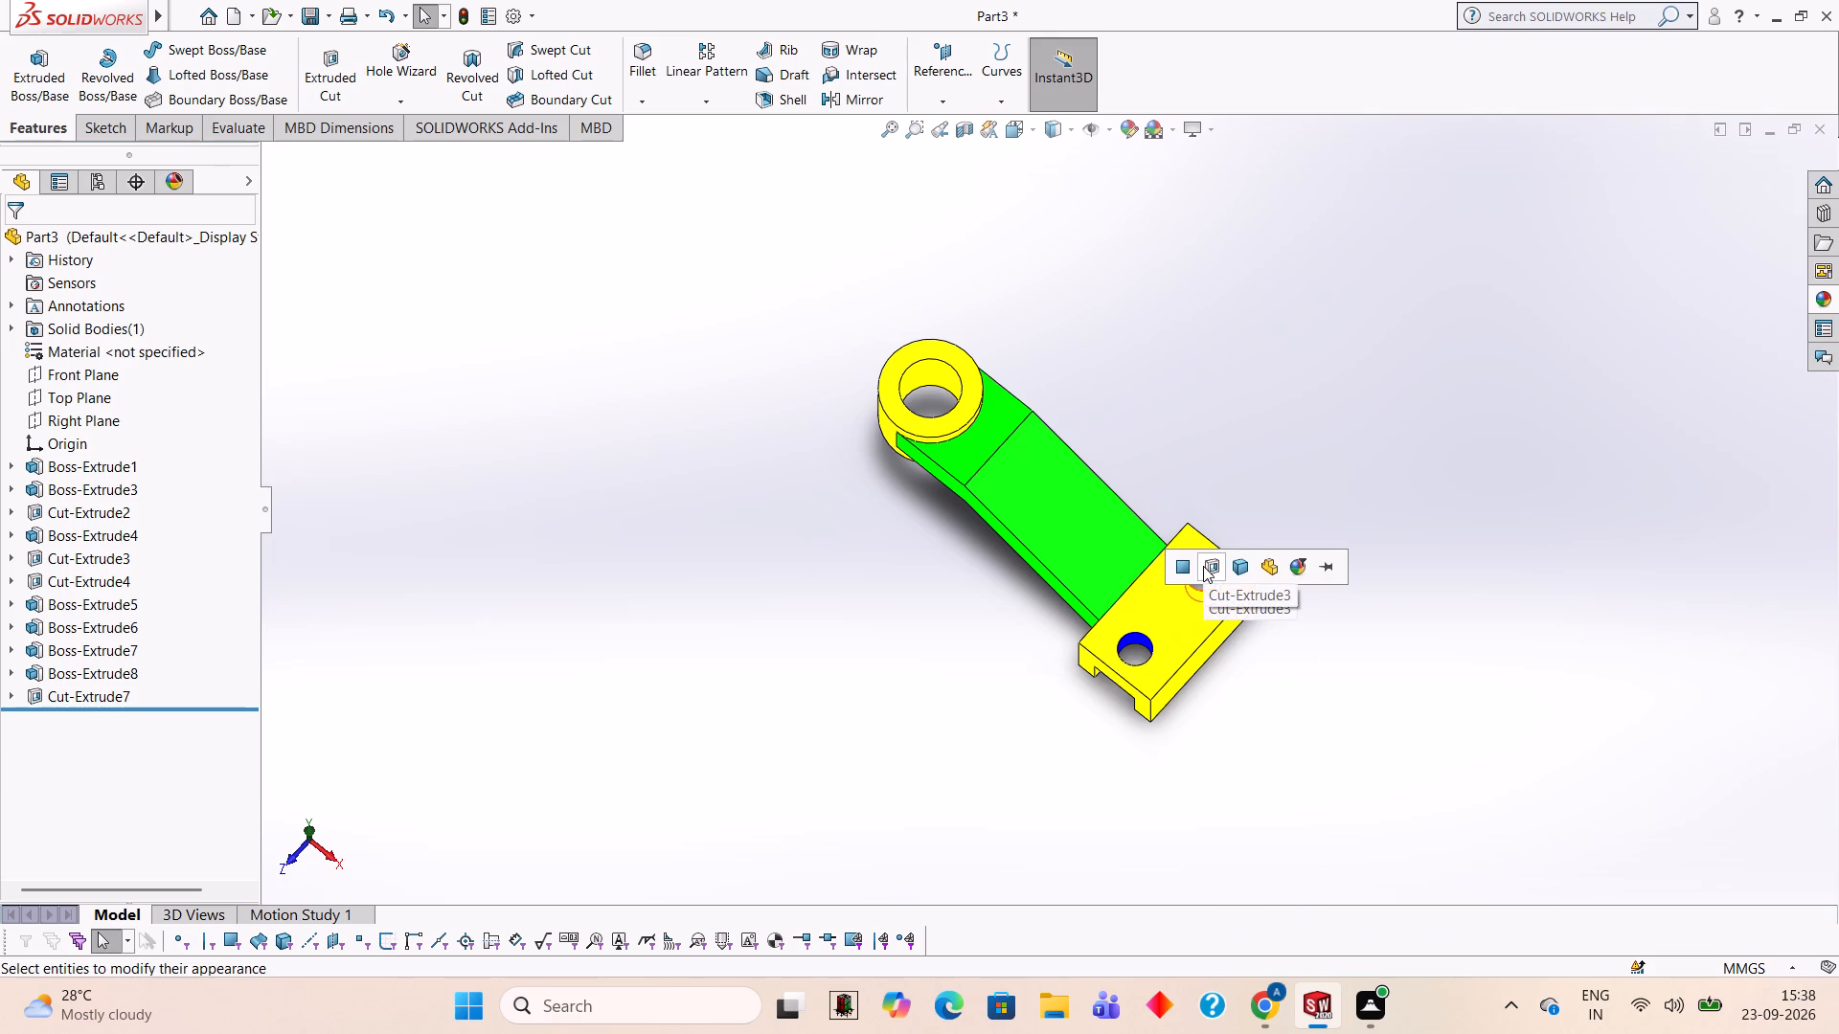
left_click(1203, 566)
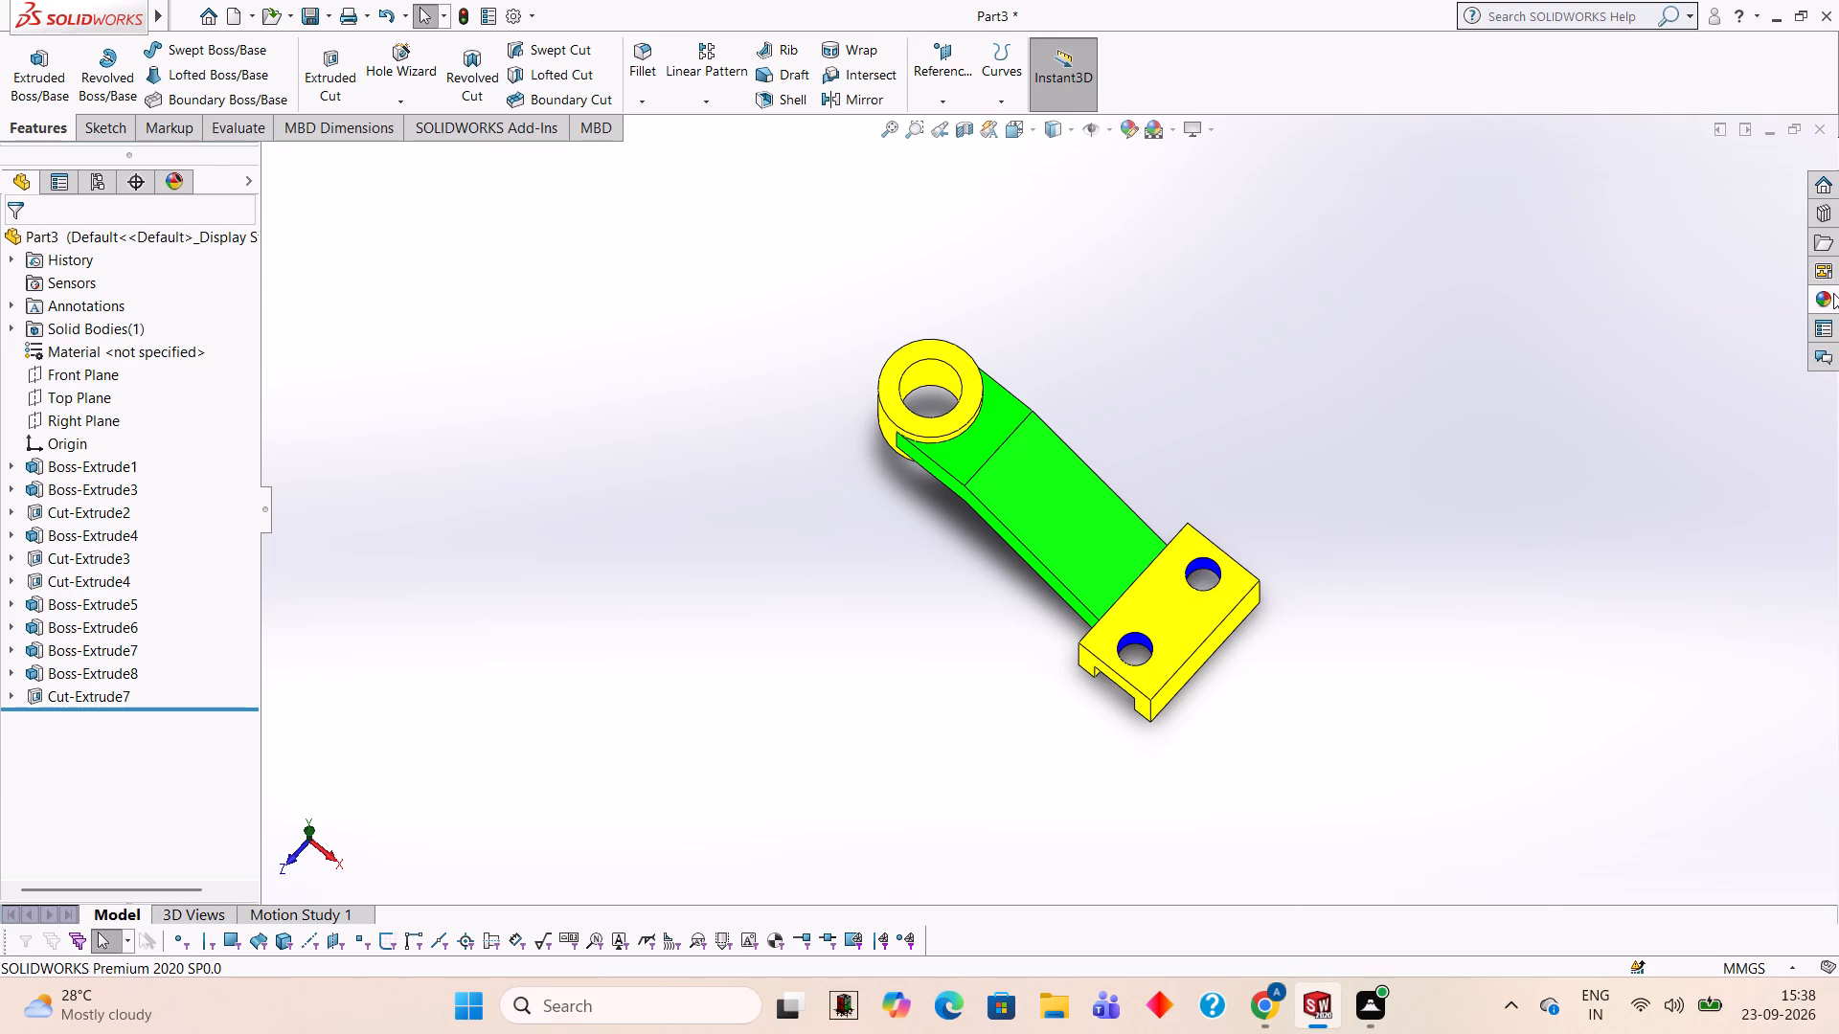
Apply the Blue LED appearance to the cut feature that forms the boss bore.
left_click(1833, 293)
left_click_drag(1645, 593, 956, 370)
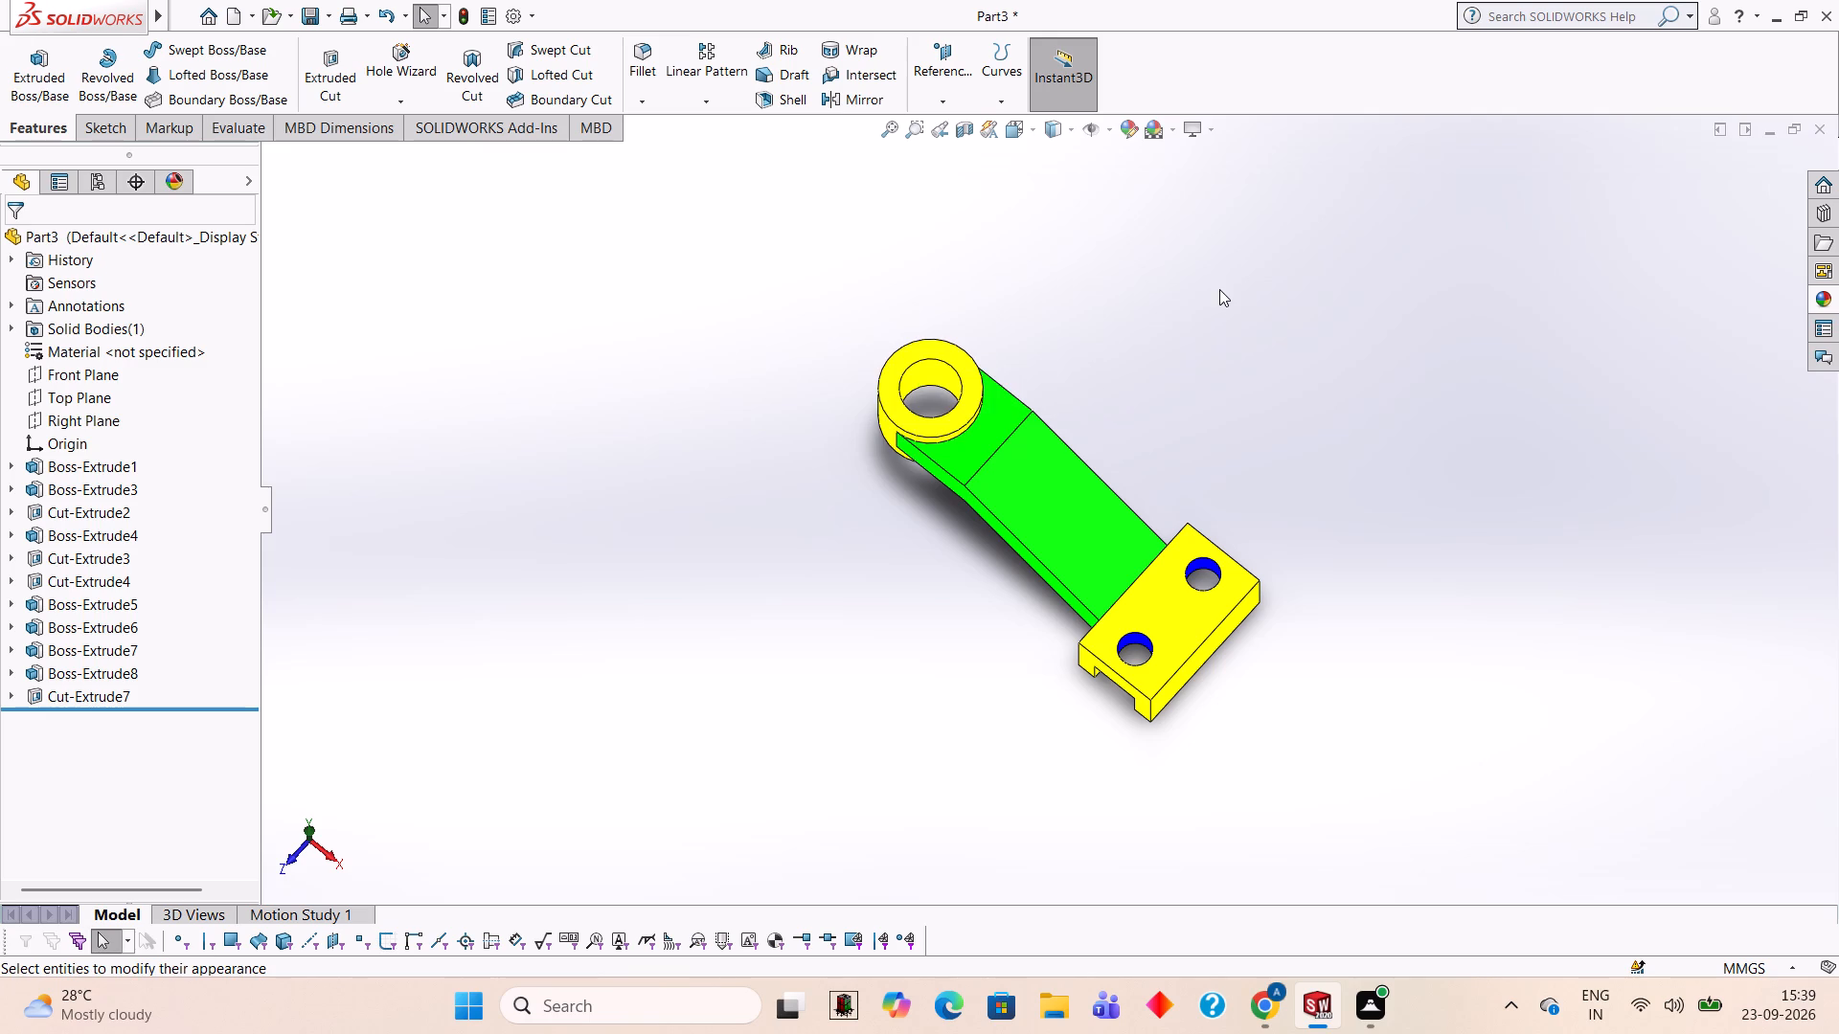
scroll(868, 312, "down", 5)
left_click(1829, 291)
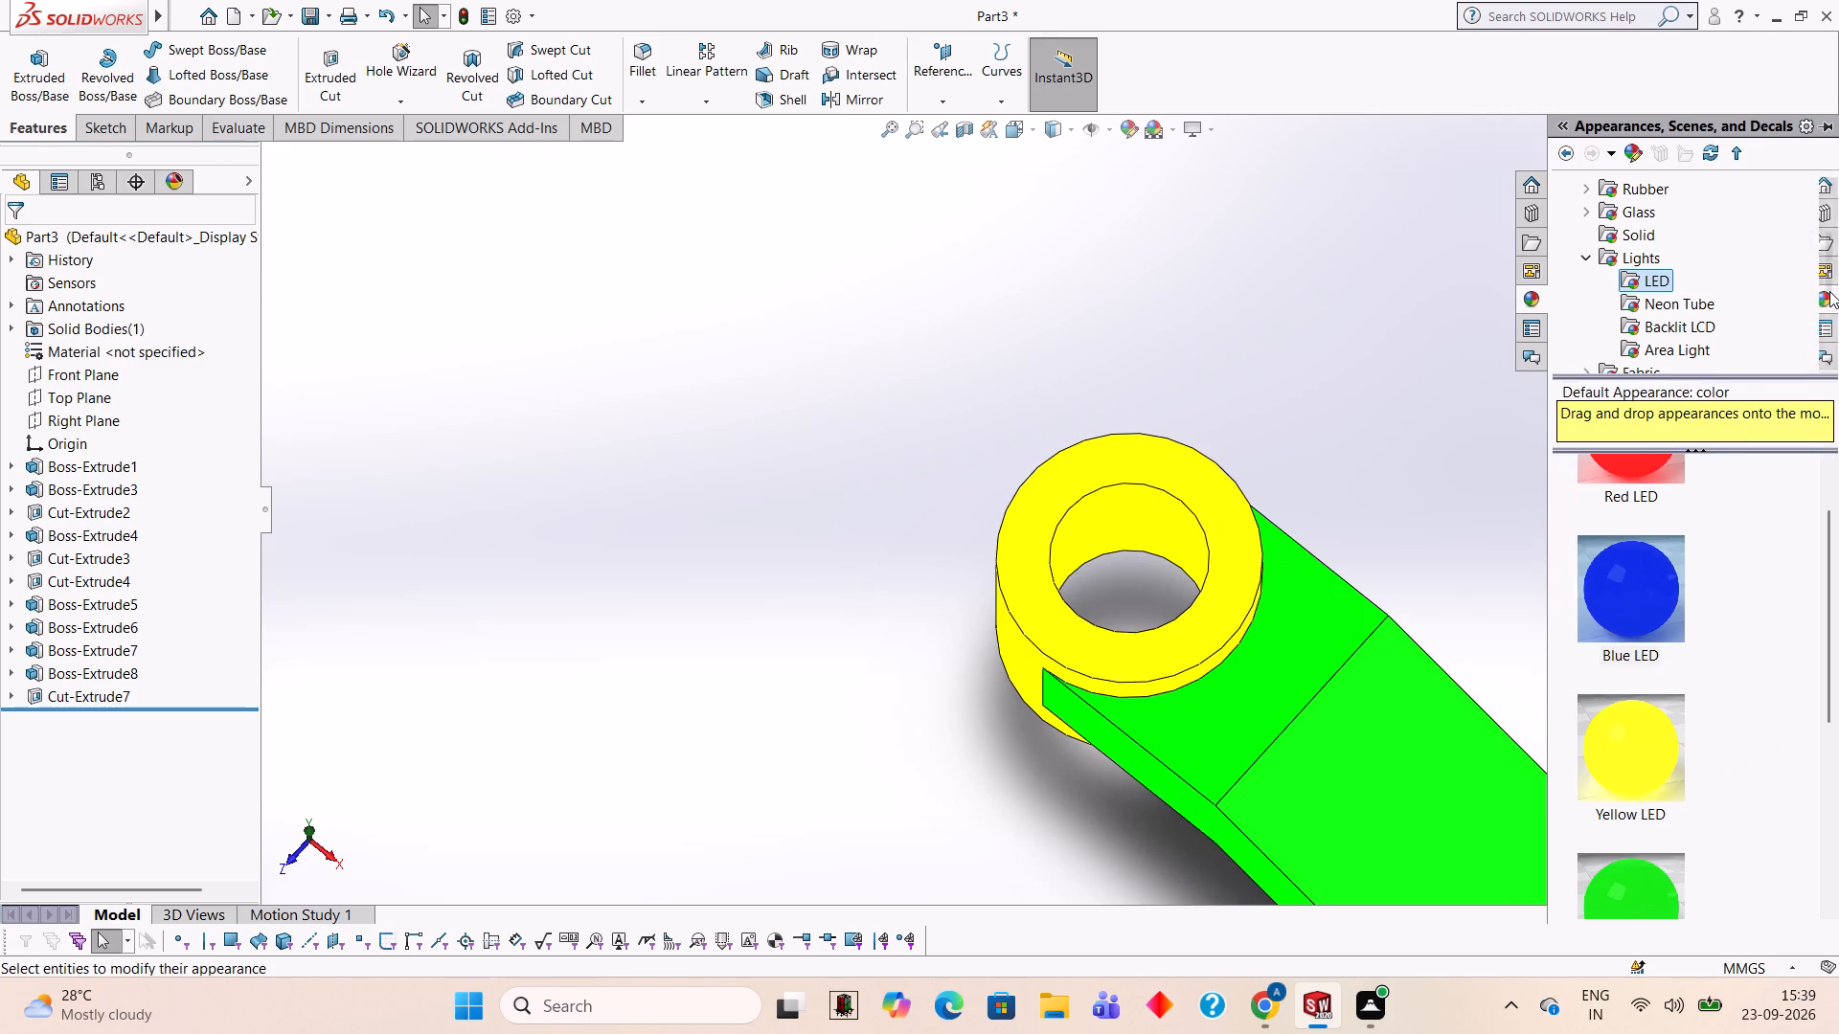
left_click_drag(1666, 577, 1133, 520)
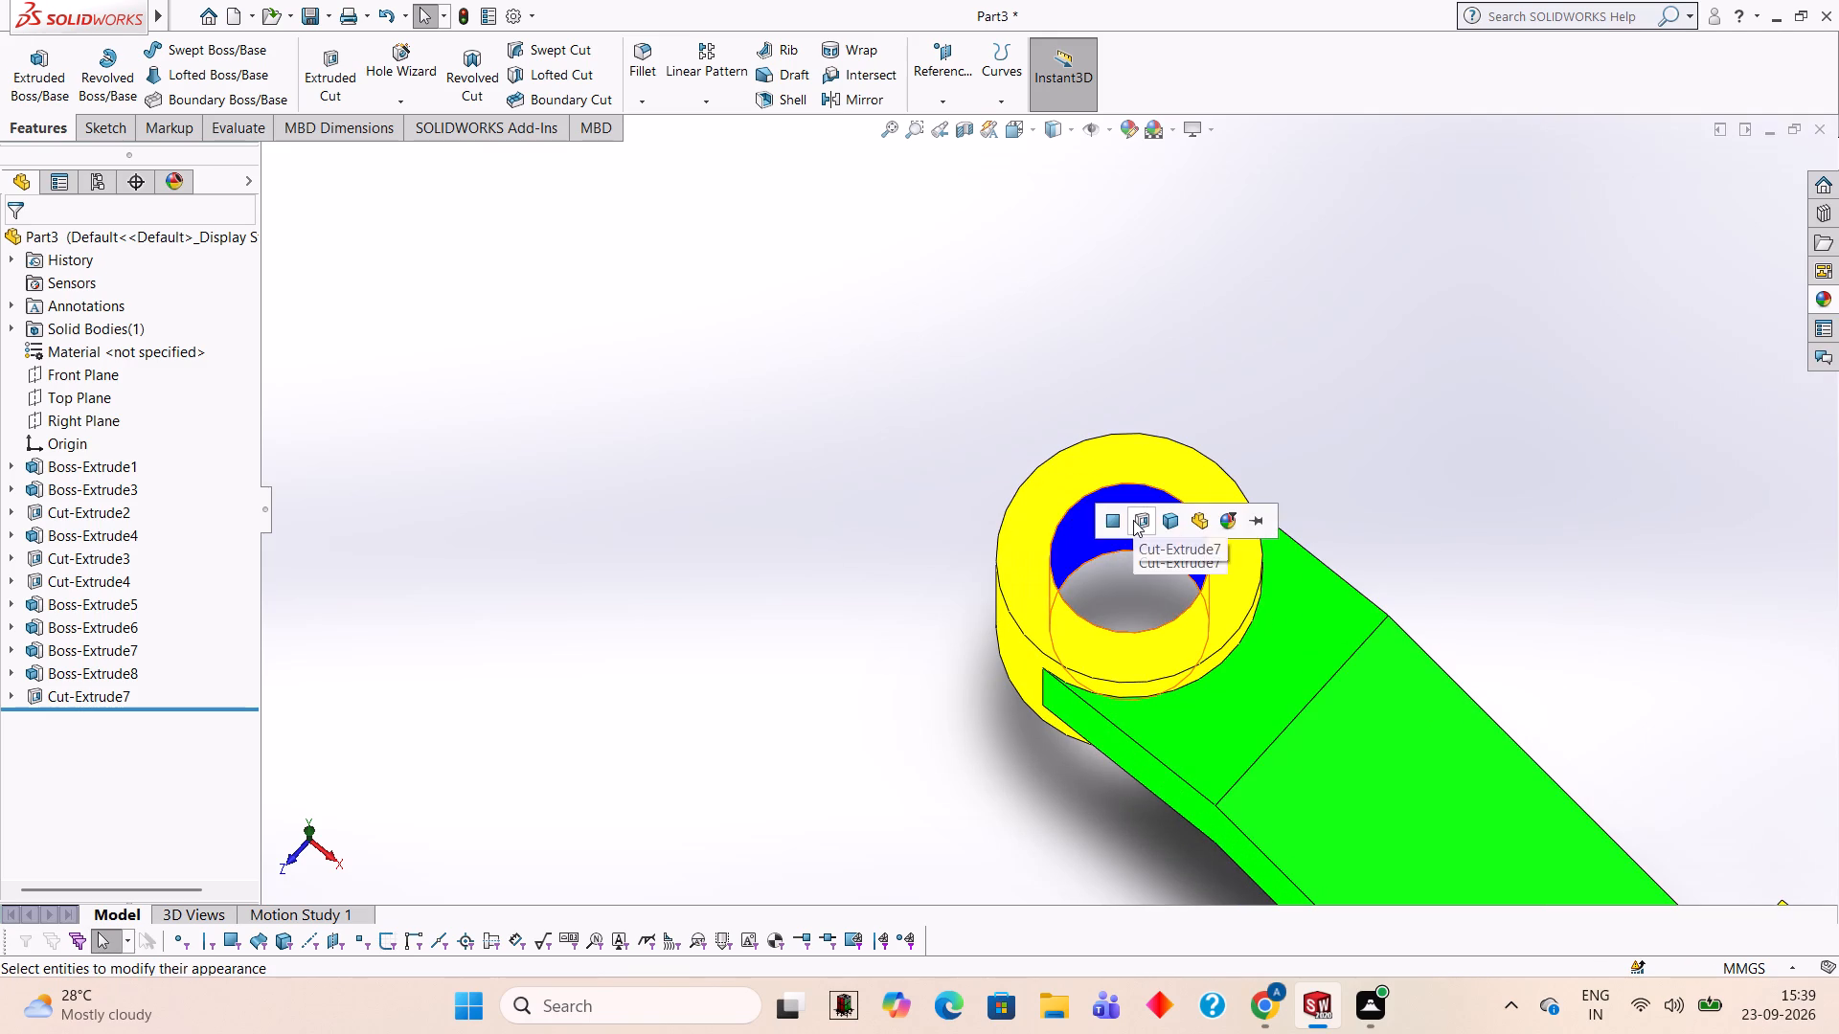
left_click(1133, 520)
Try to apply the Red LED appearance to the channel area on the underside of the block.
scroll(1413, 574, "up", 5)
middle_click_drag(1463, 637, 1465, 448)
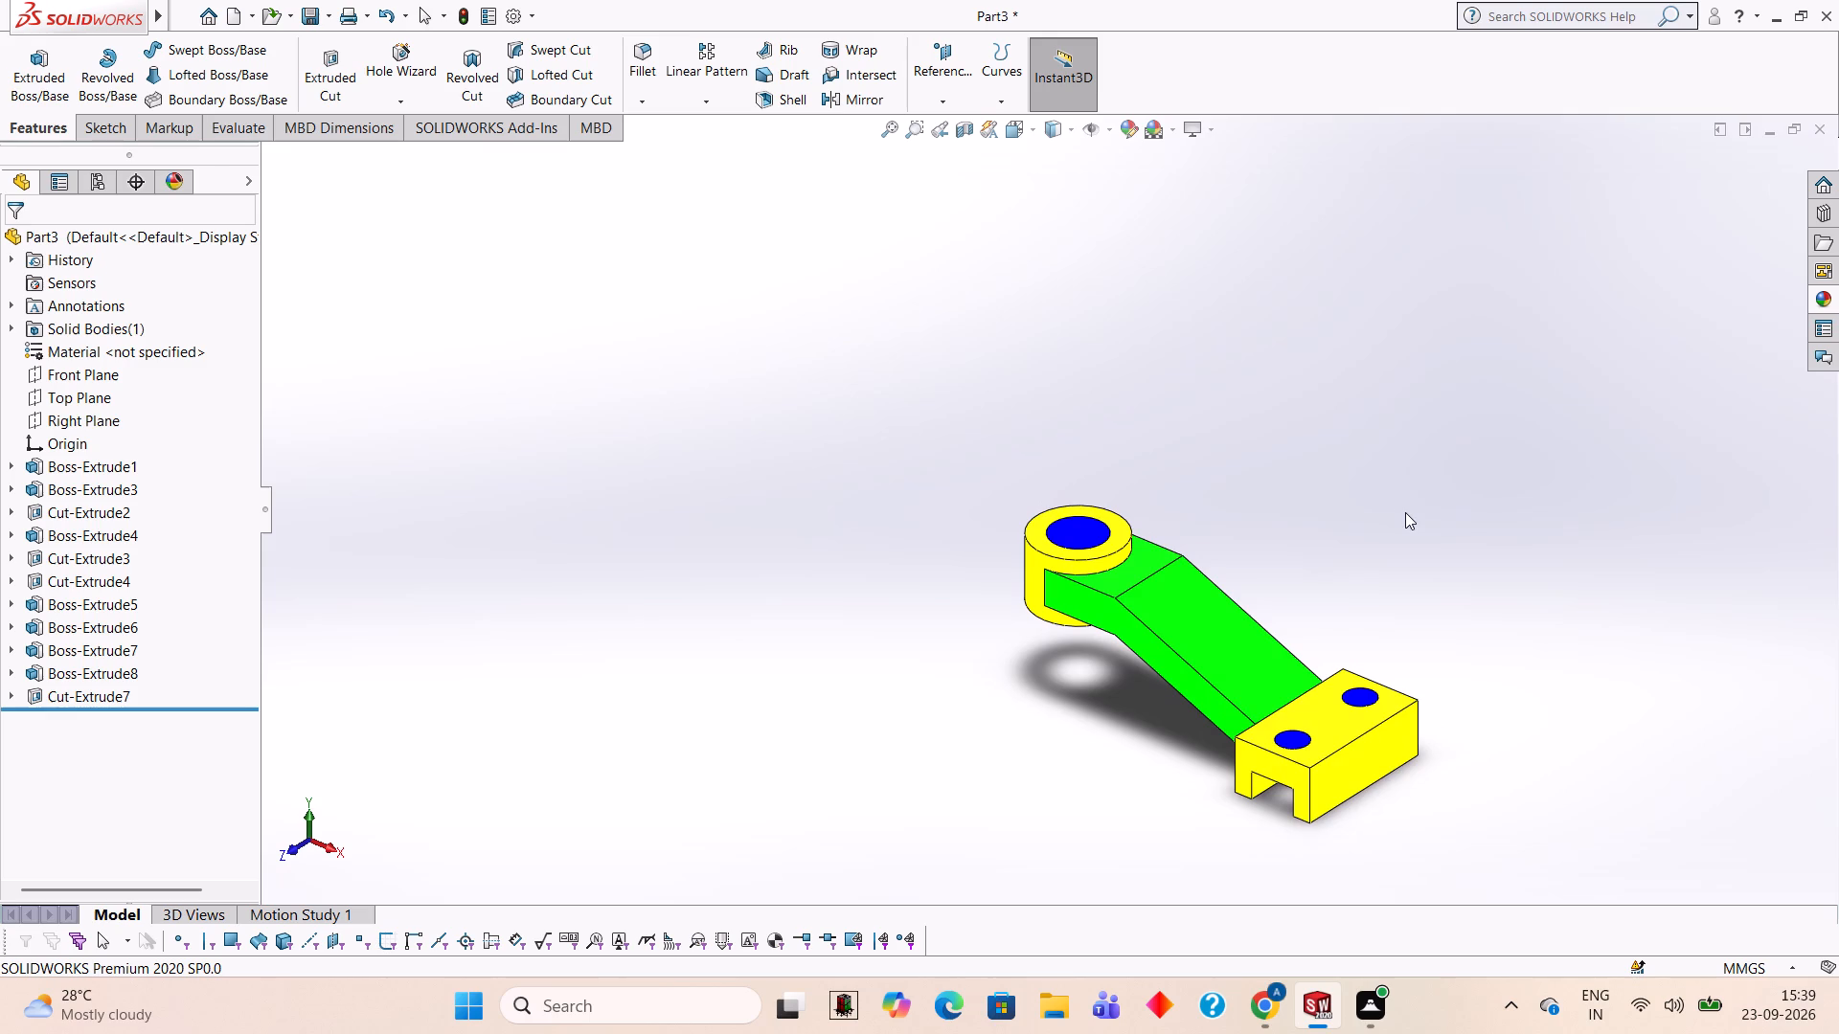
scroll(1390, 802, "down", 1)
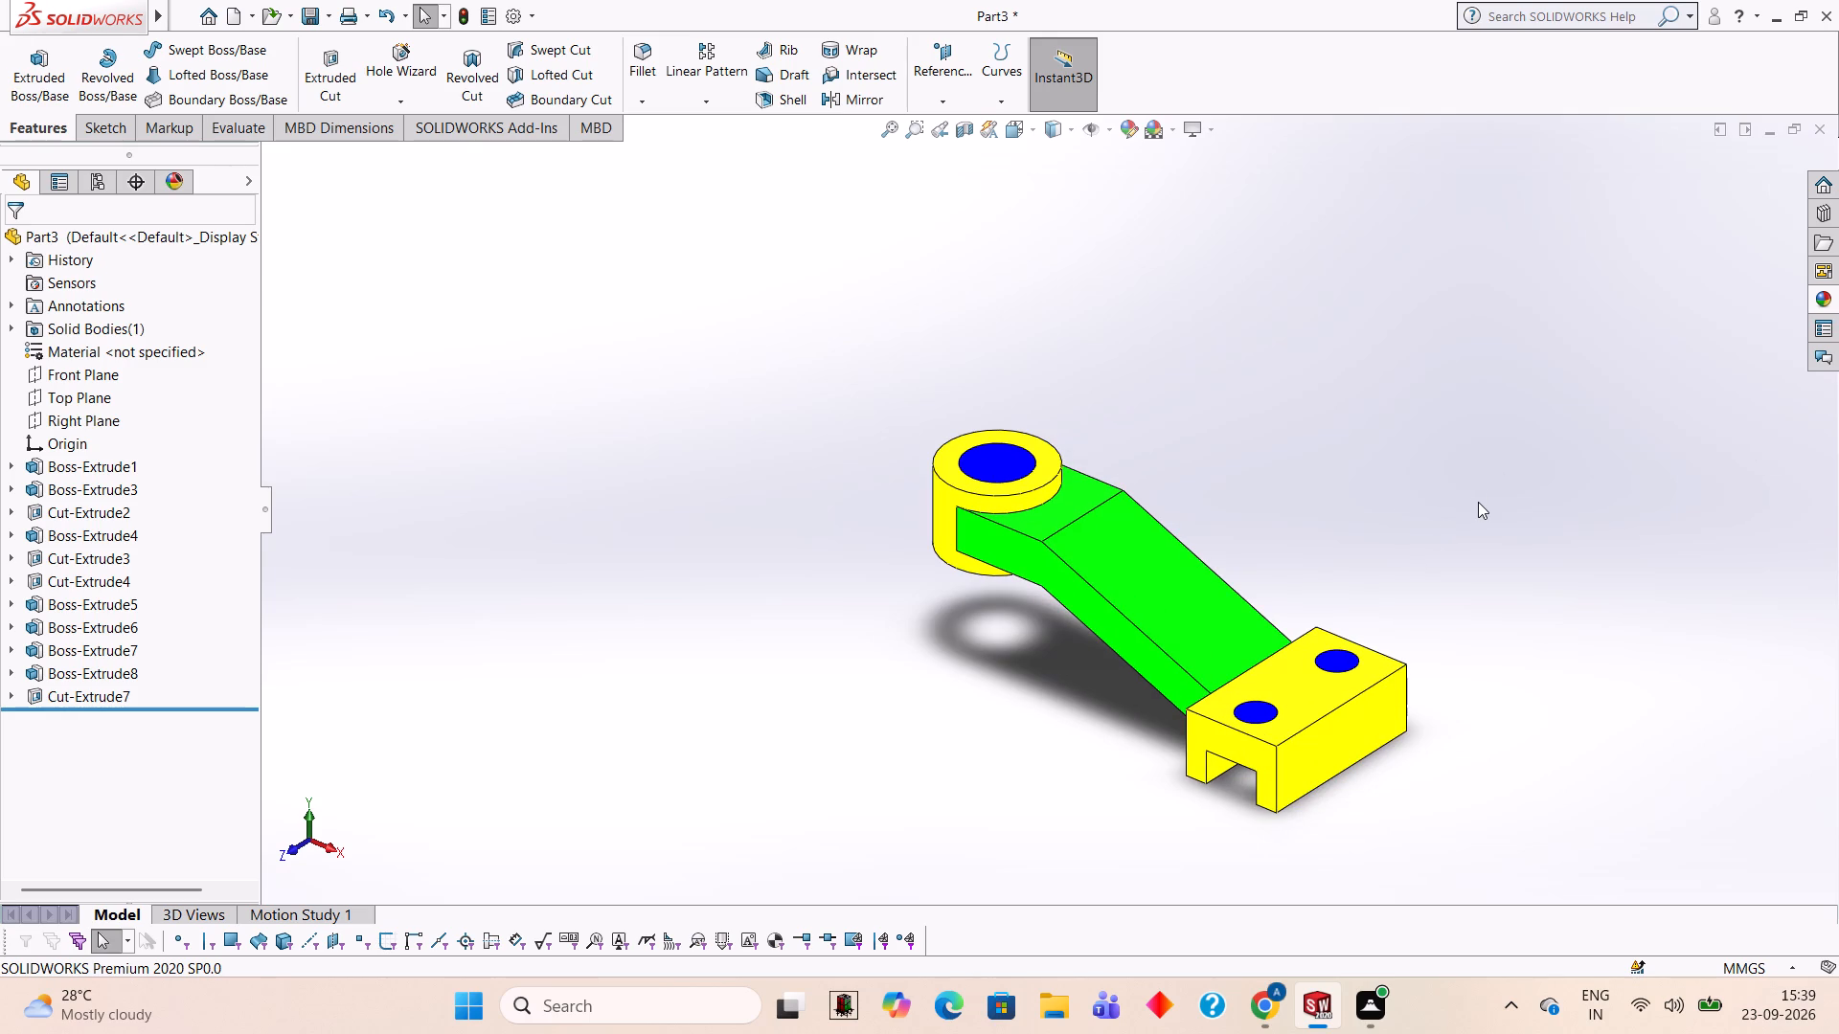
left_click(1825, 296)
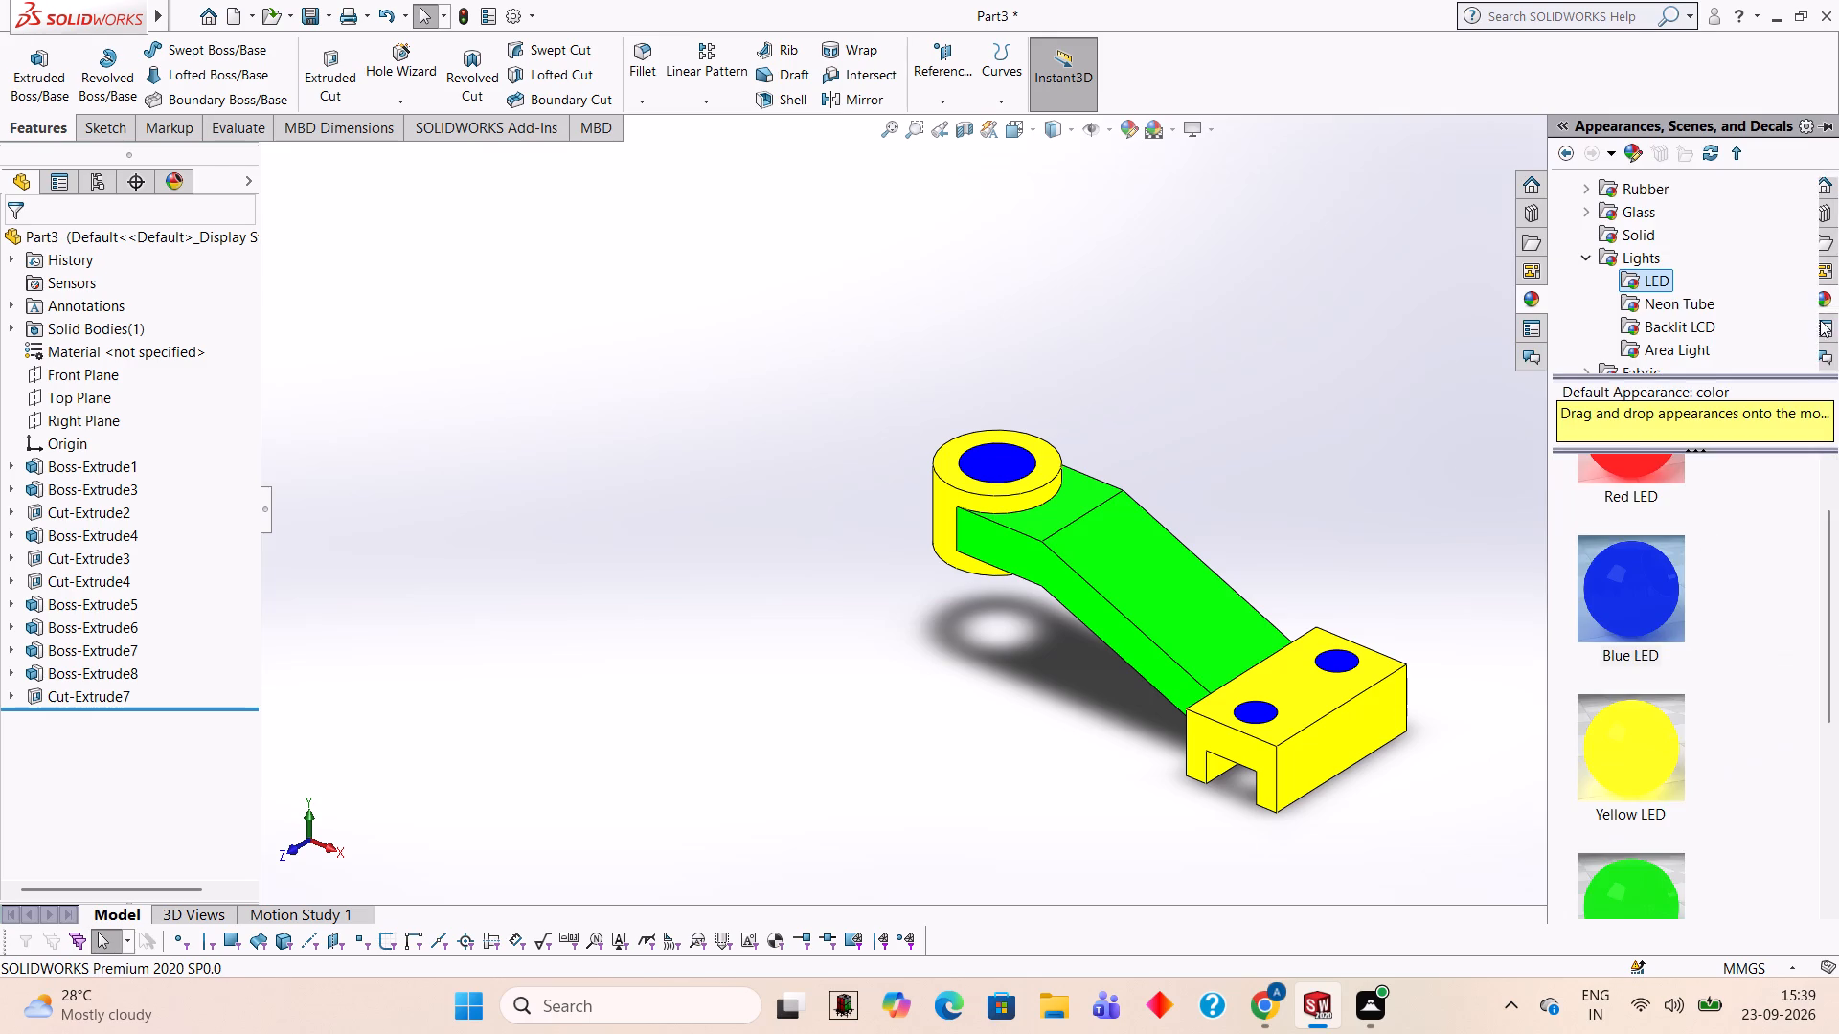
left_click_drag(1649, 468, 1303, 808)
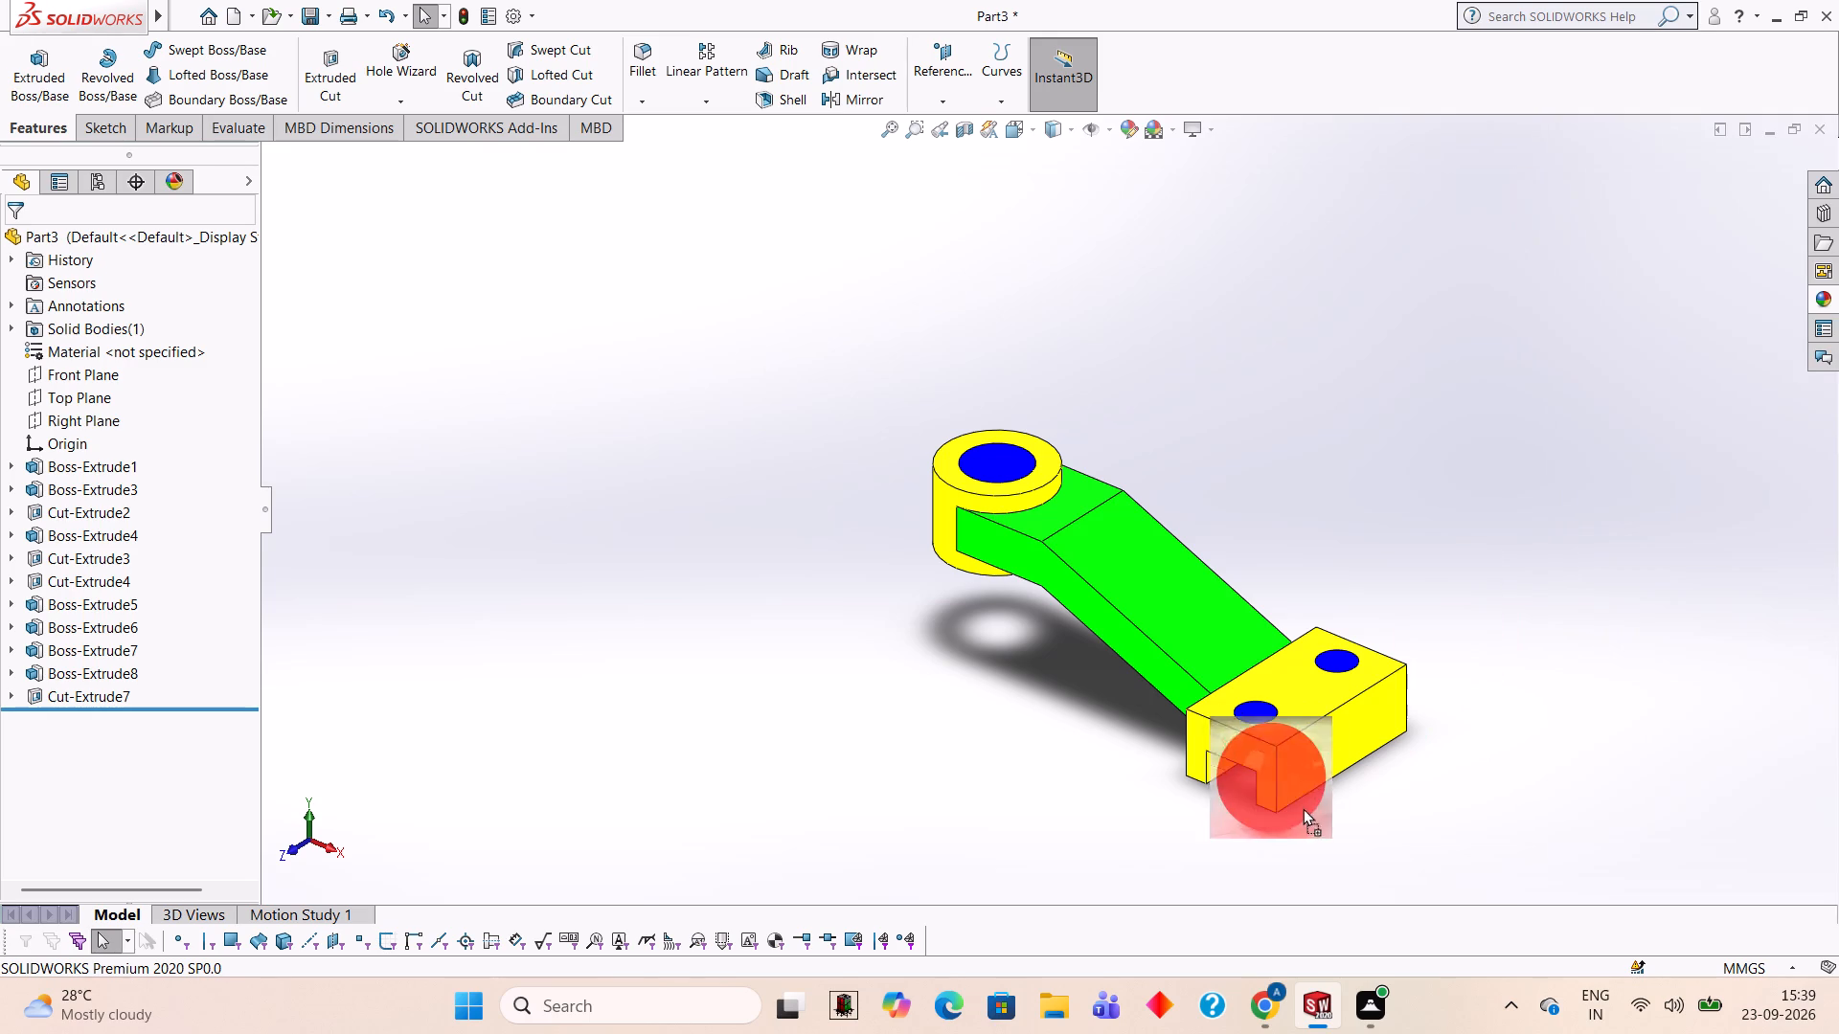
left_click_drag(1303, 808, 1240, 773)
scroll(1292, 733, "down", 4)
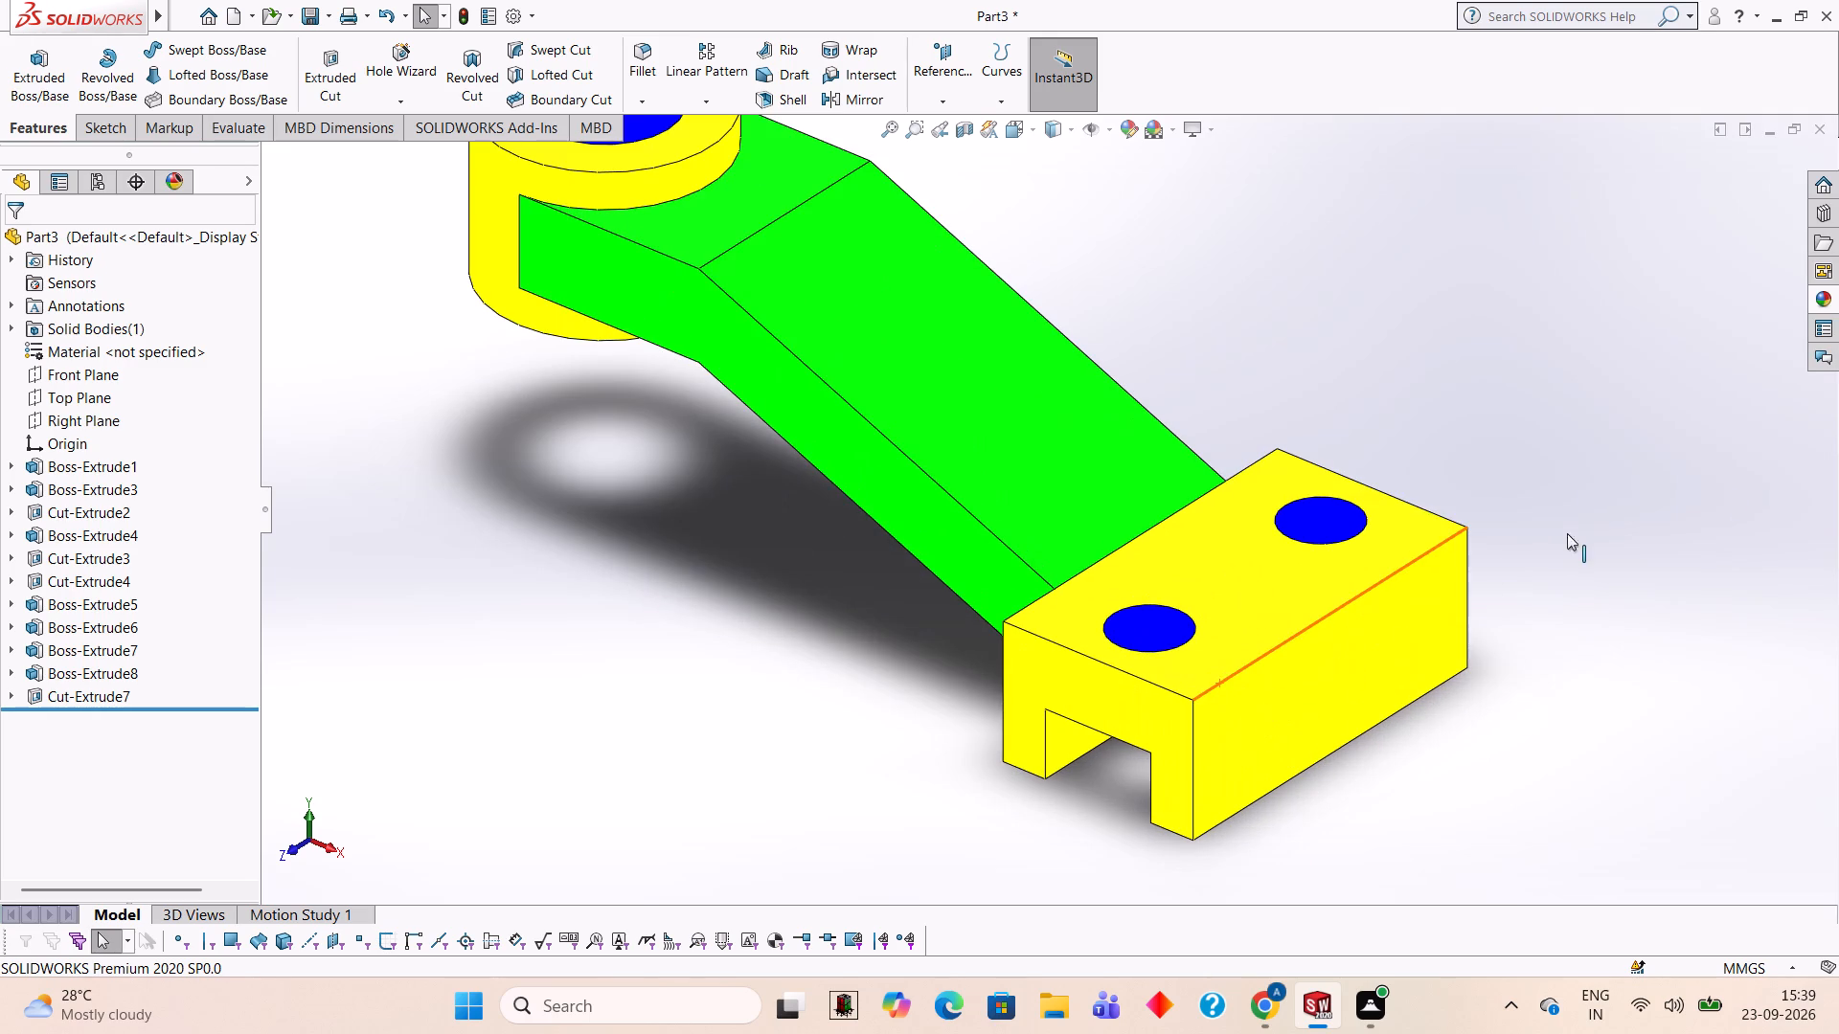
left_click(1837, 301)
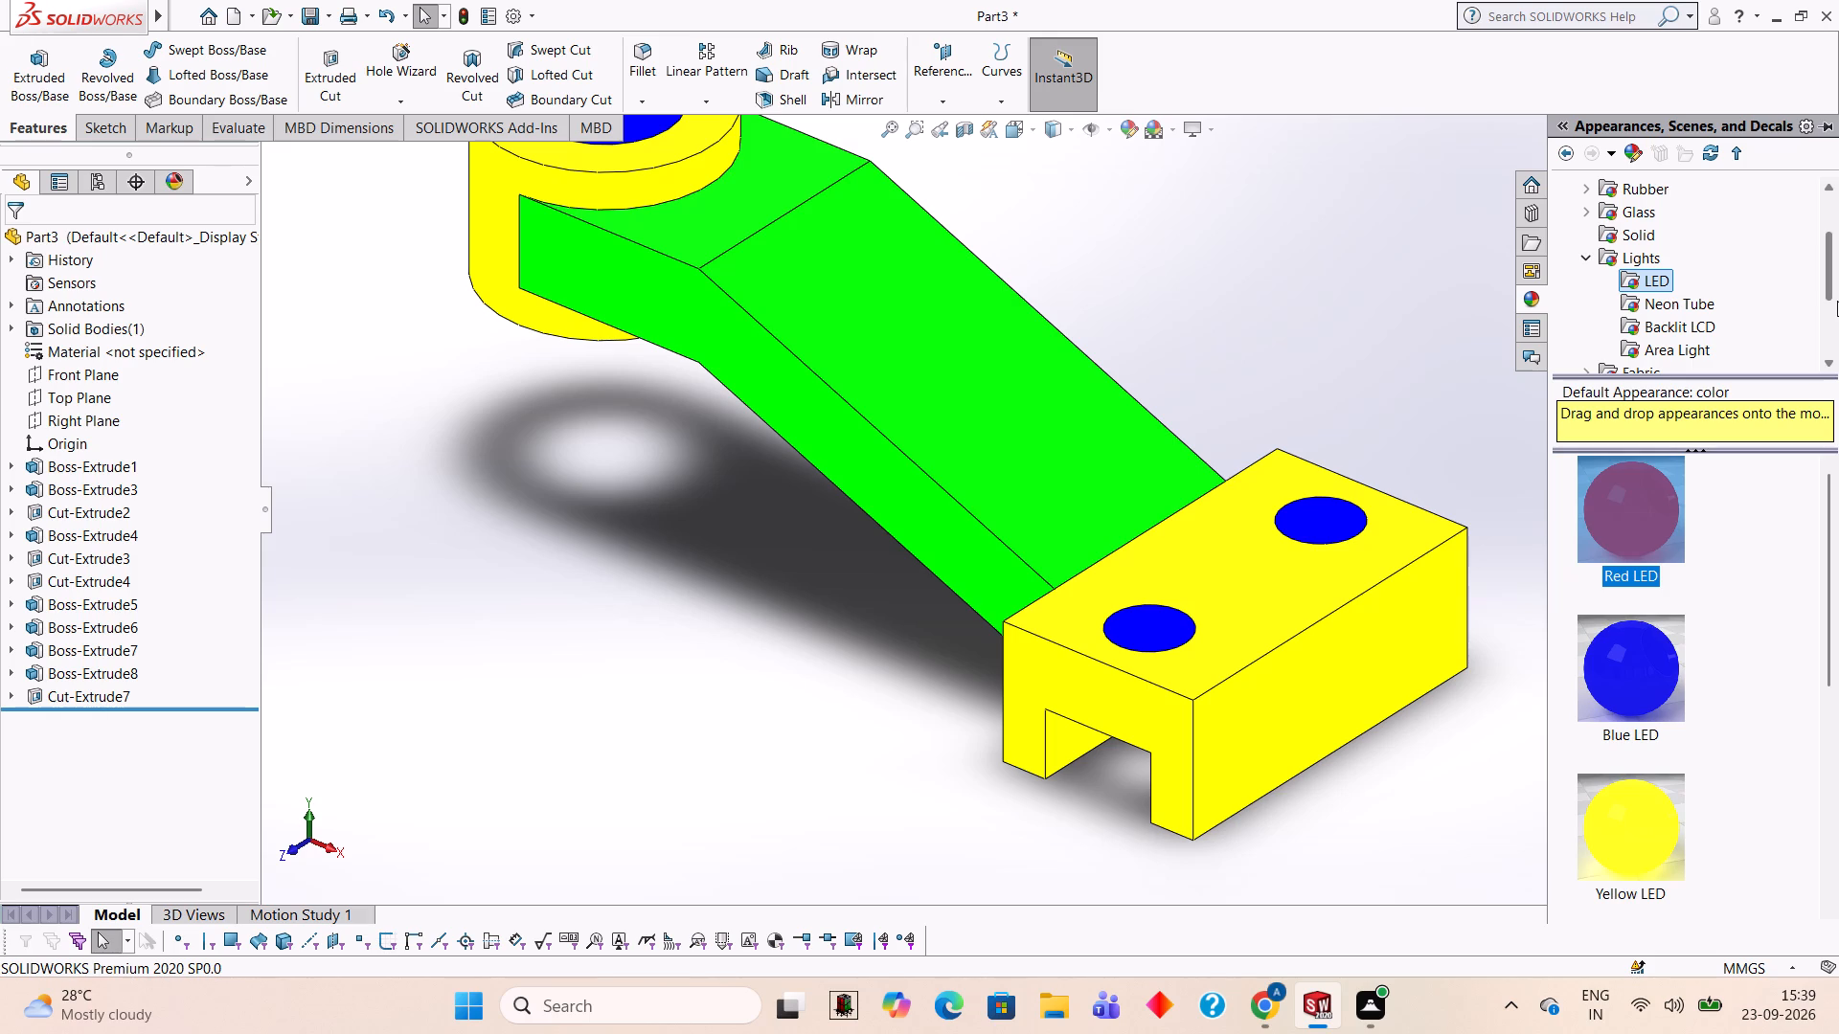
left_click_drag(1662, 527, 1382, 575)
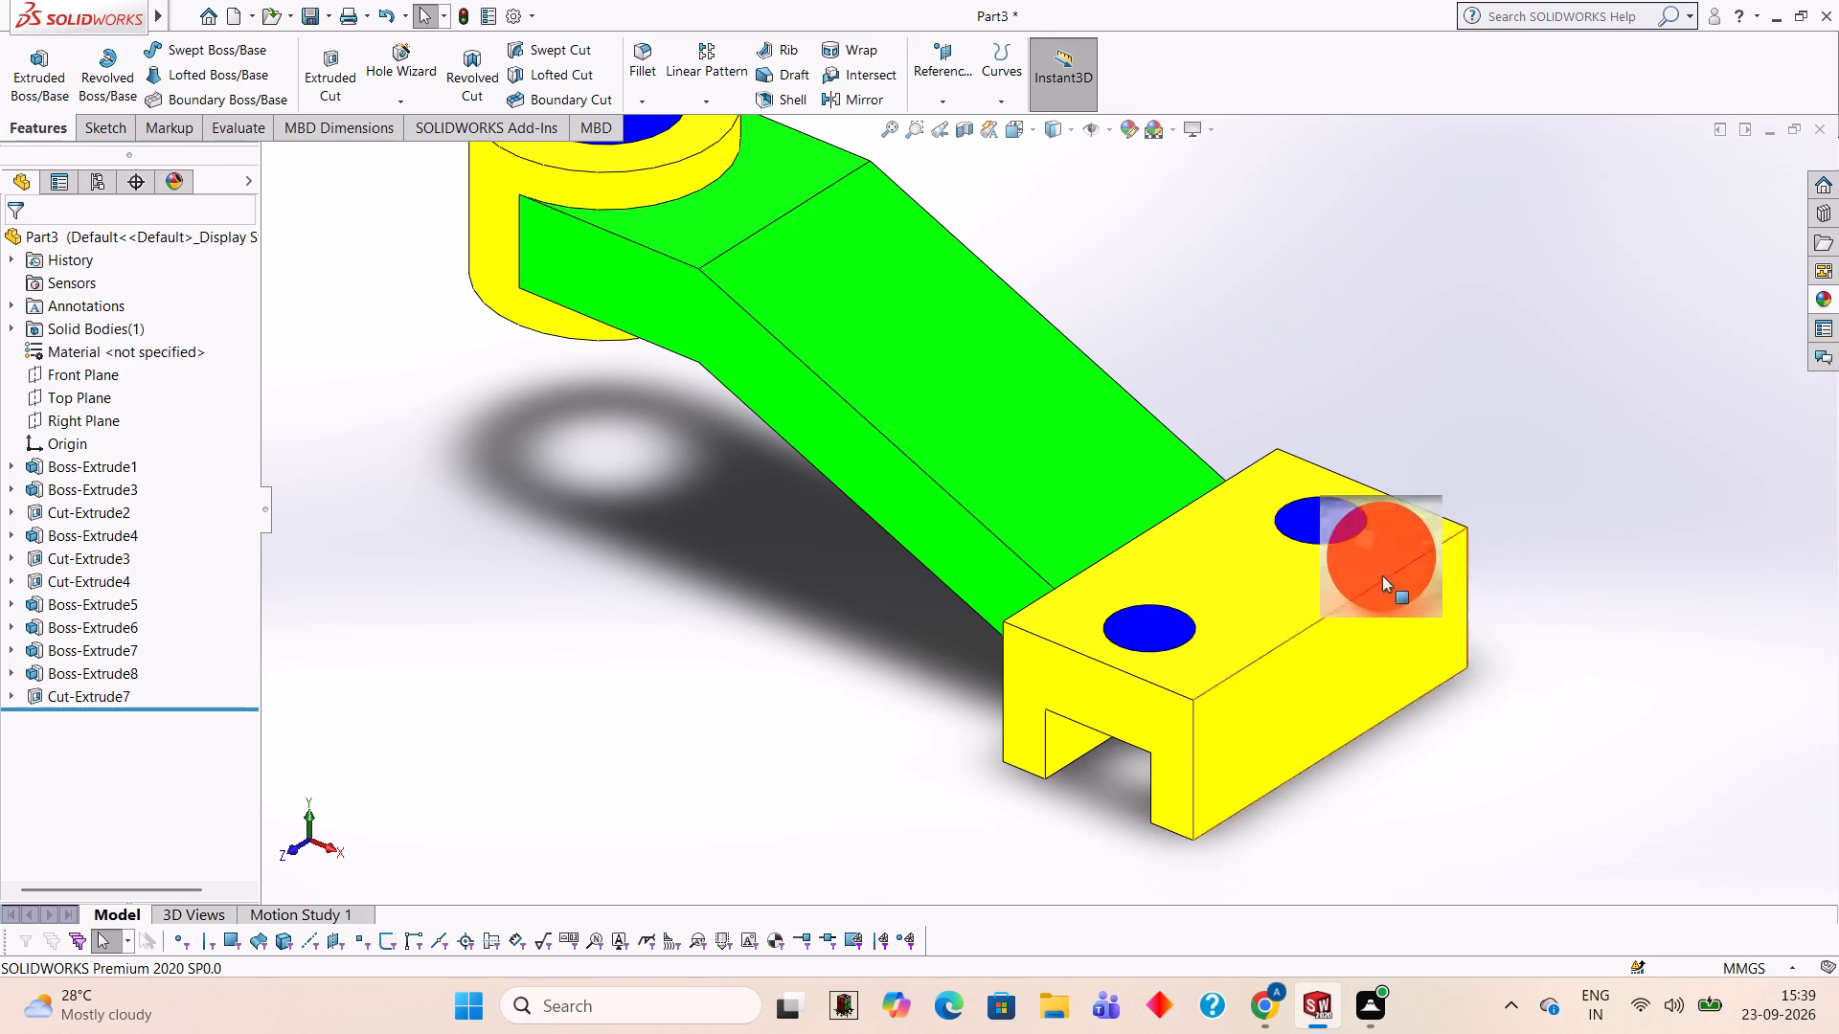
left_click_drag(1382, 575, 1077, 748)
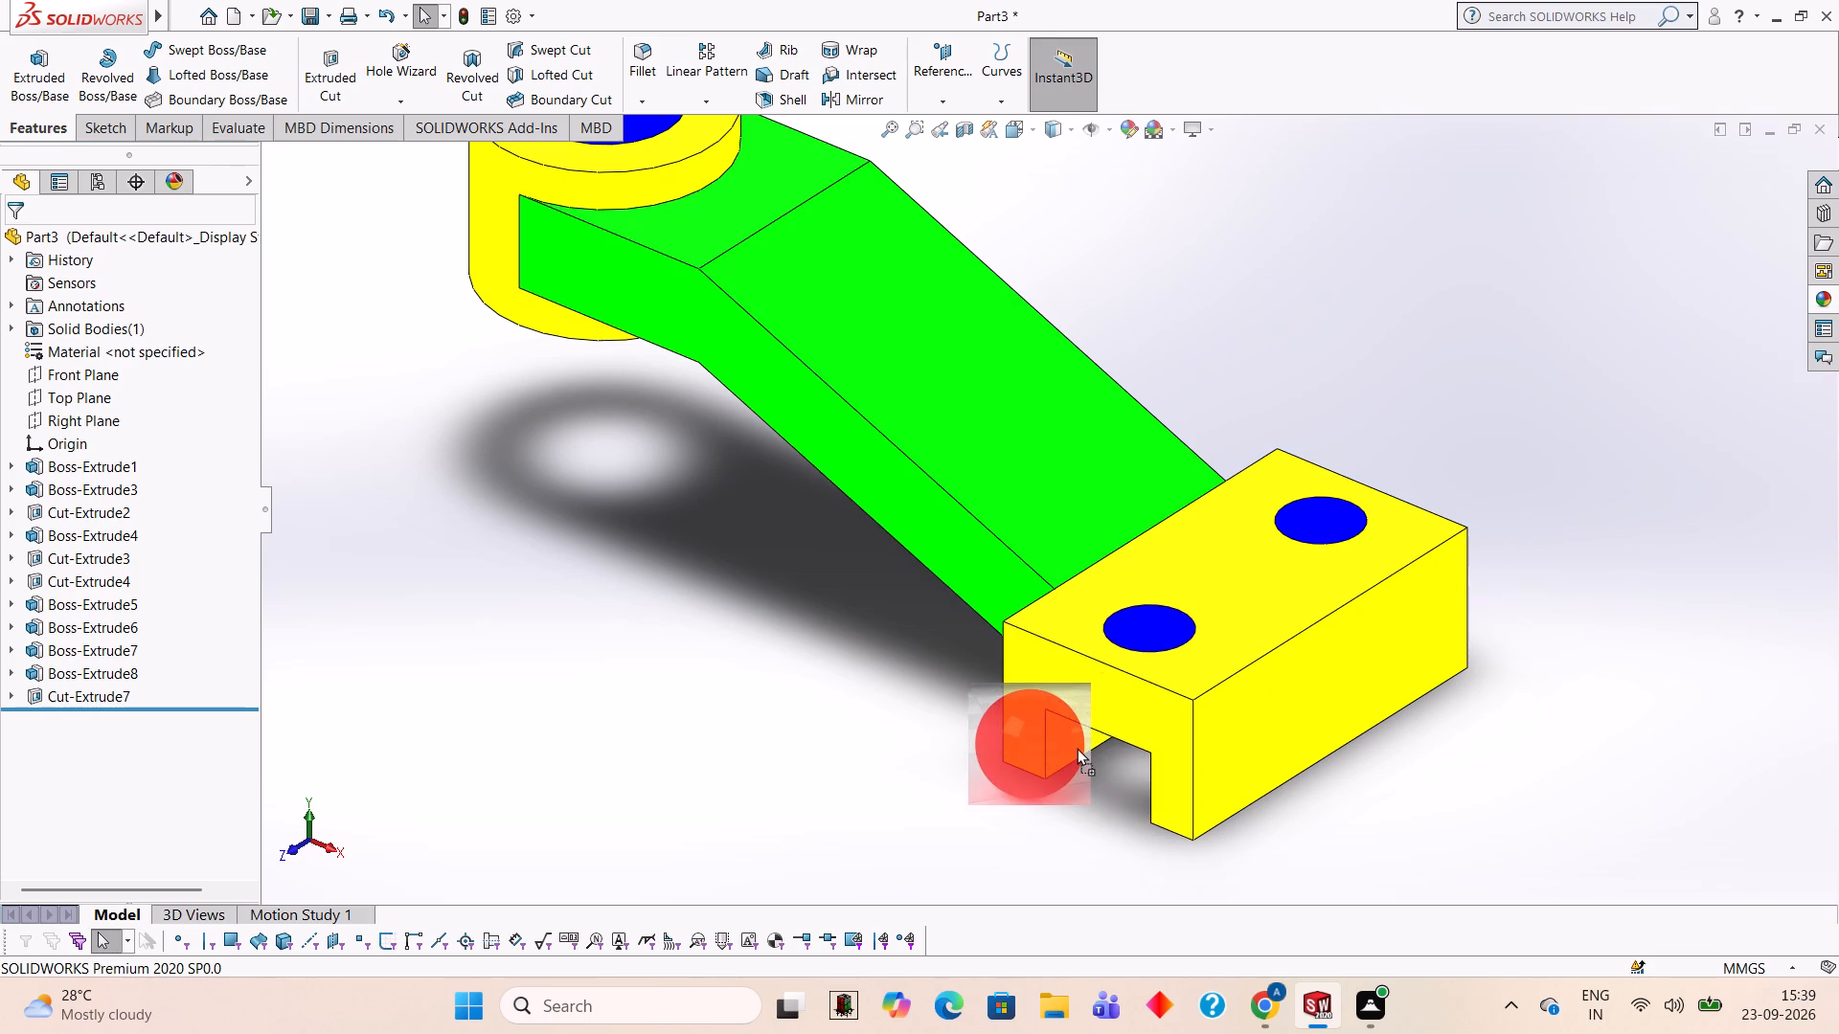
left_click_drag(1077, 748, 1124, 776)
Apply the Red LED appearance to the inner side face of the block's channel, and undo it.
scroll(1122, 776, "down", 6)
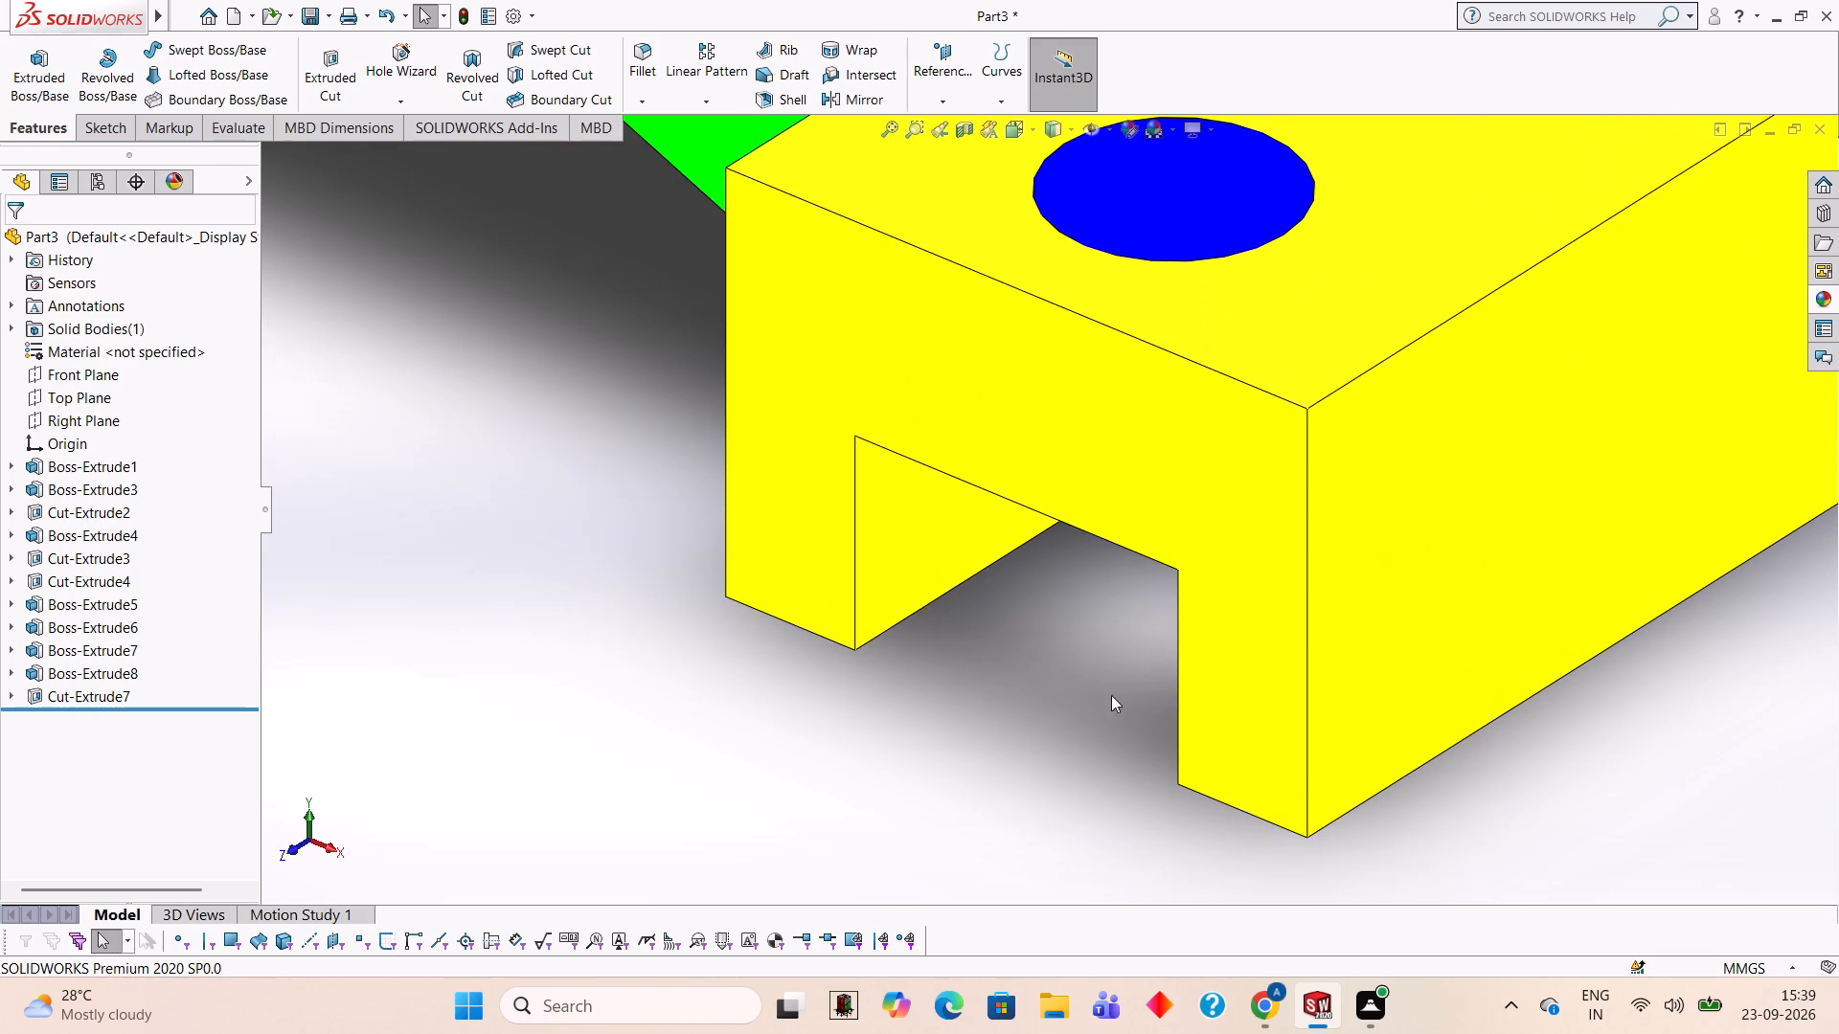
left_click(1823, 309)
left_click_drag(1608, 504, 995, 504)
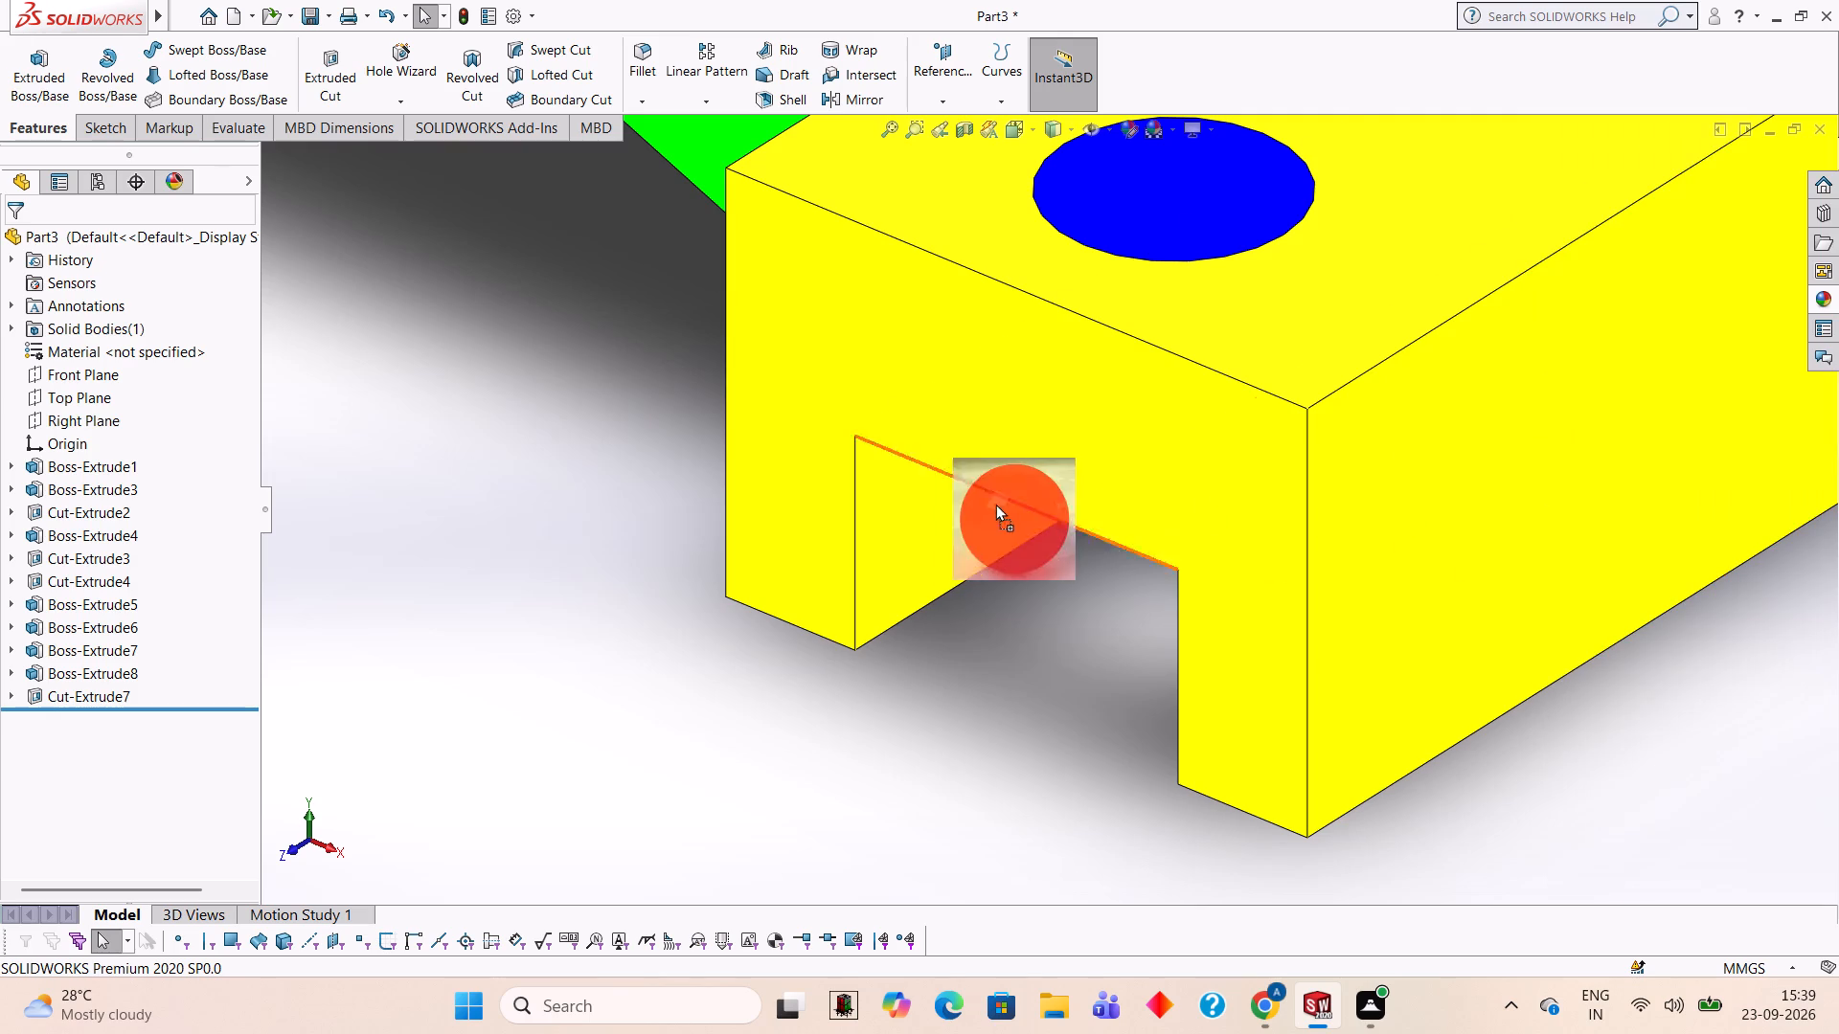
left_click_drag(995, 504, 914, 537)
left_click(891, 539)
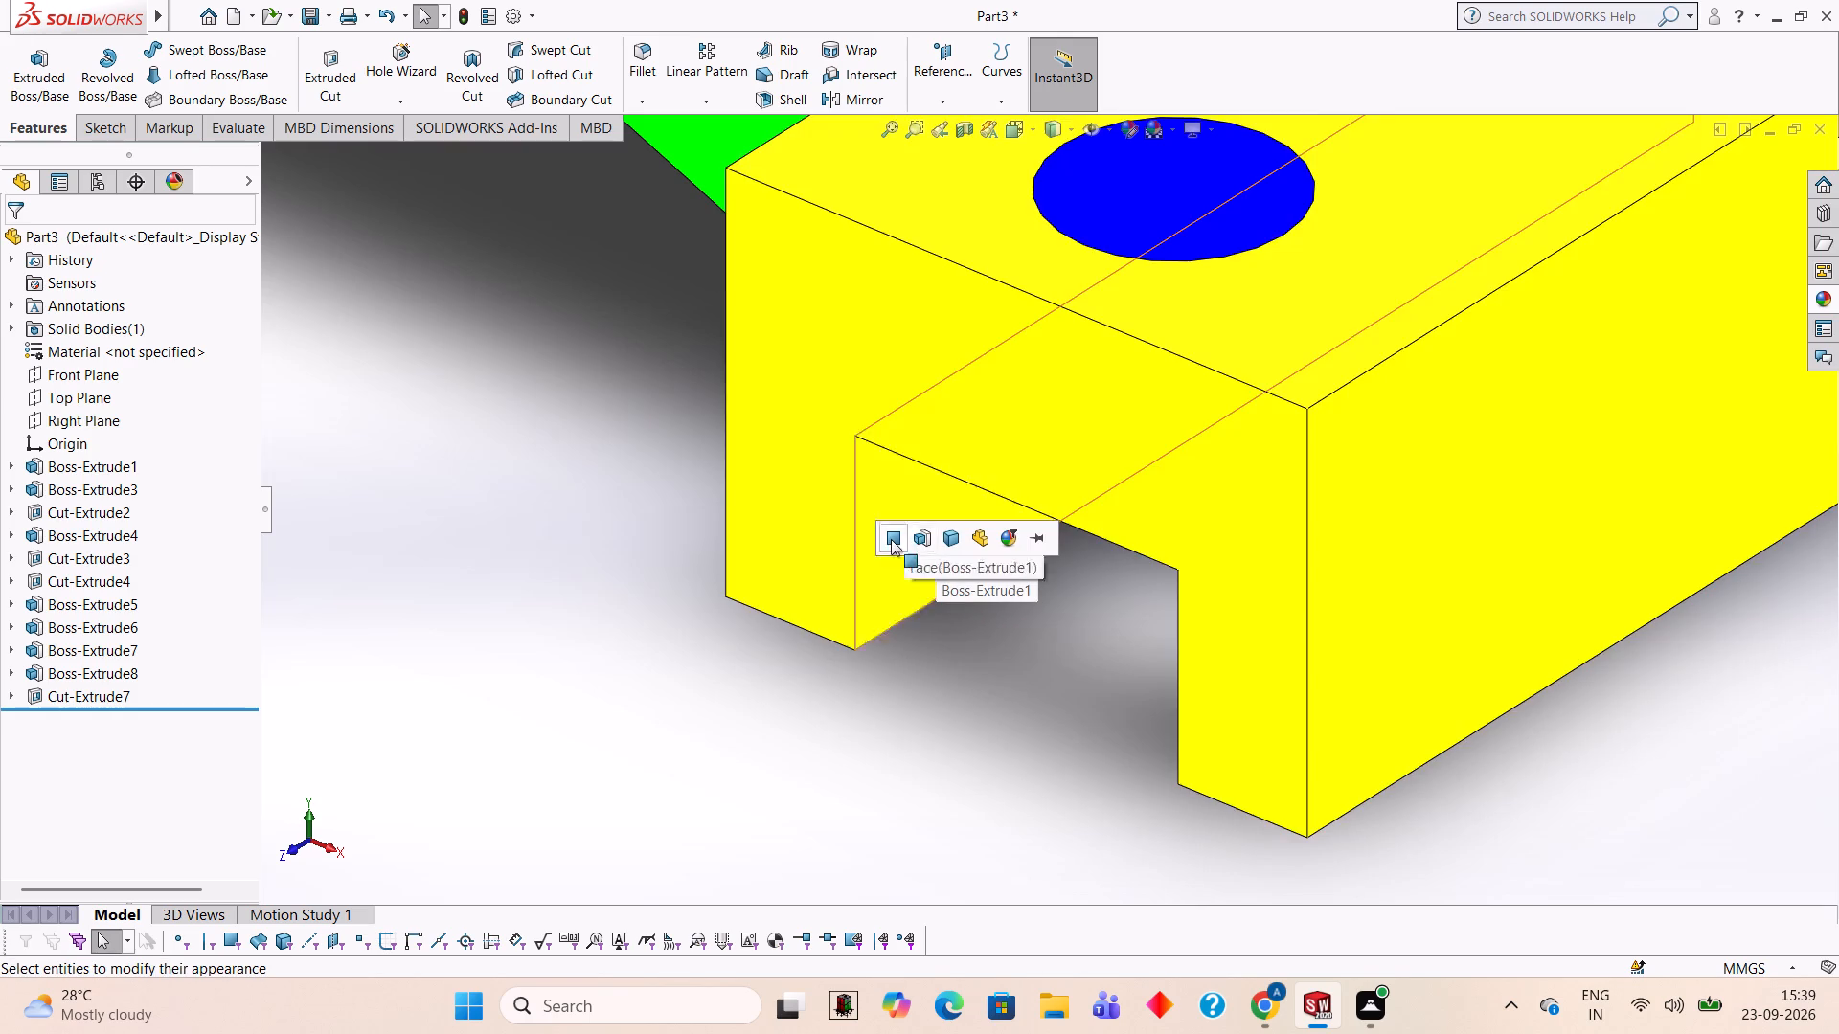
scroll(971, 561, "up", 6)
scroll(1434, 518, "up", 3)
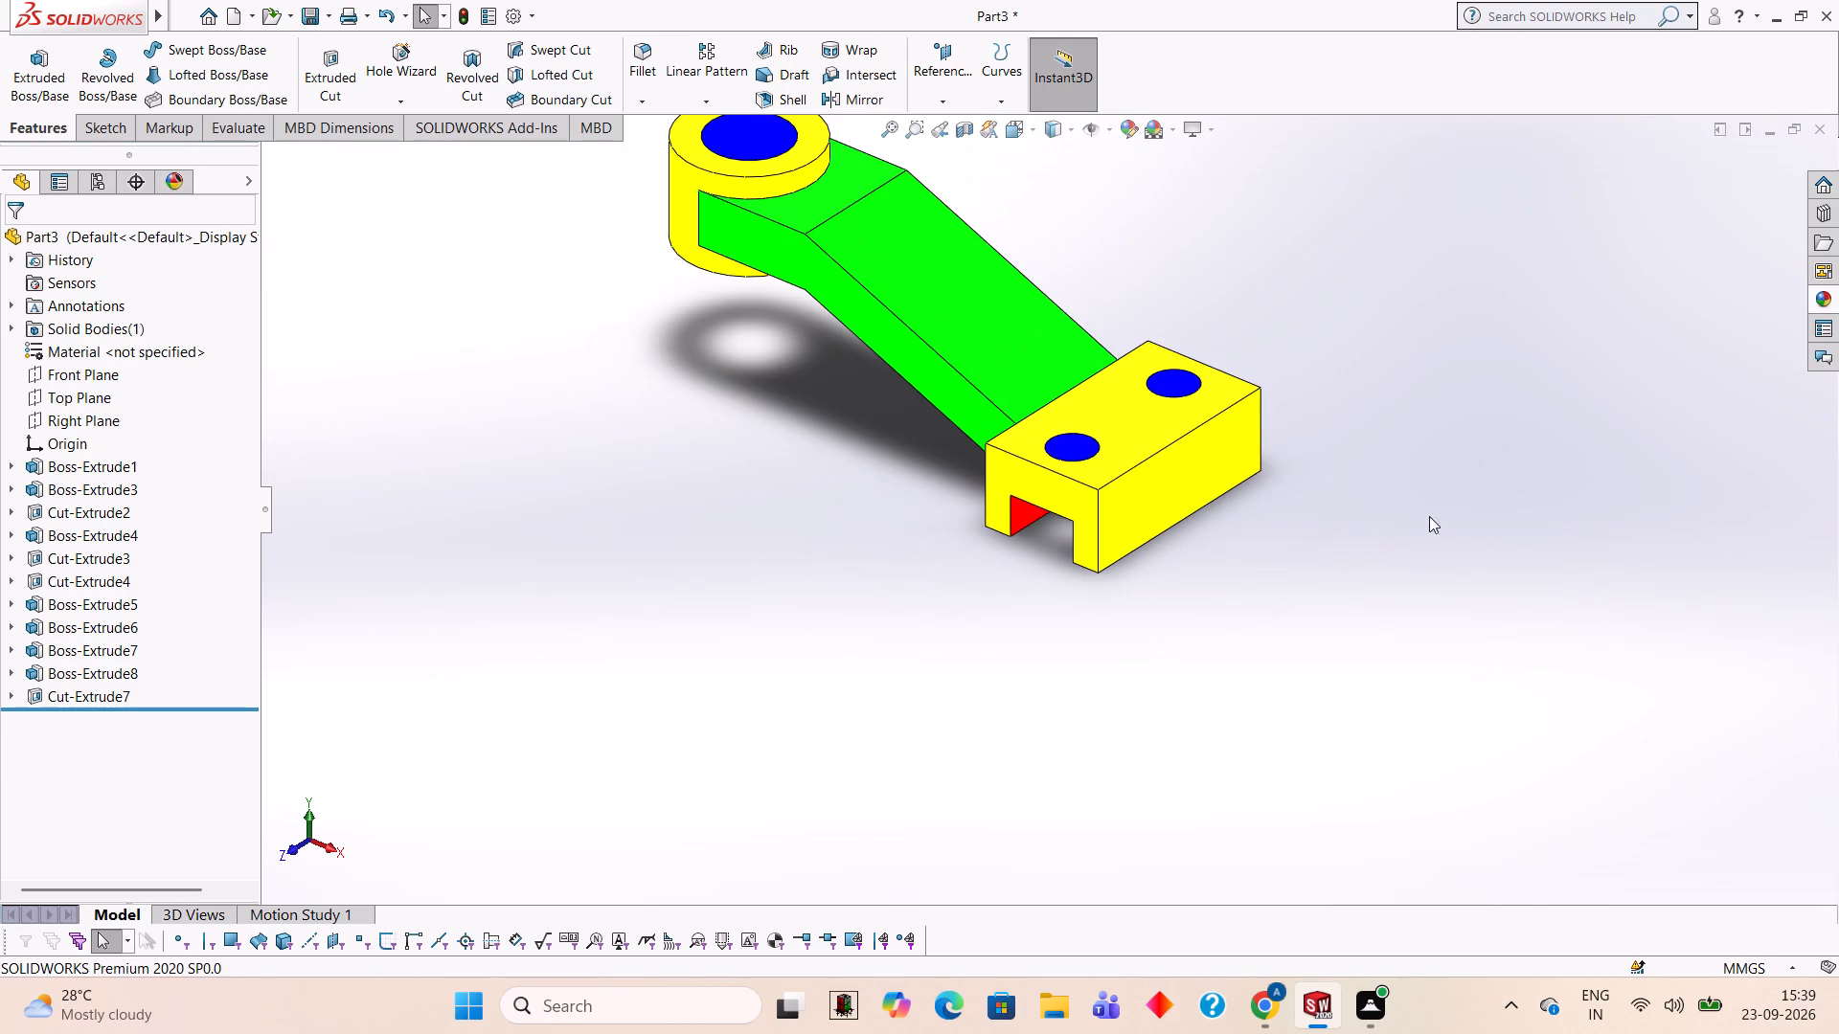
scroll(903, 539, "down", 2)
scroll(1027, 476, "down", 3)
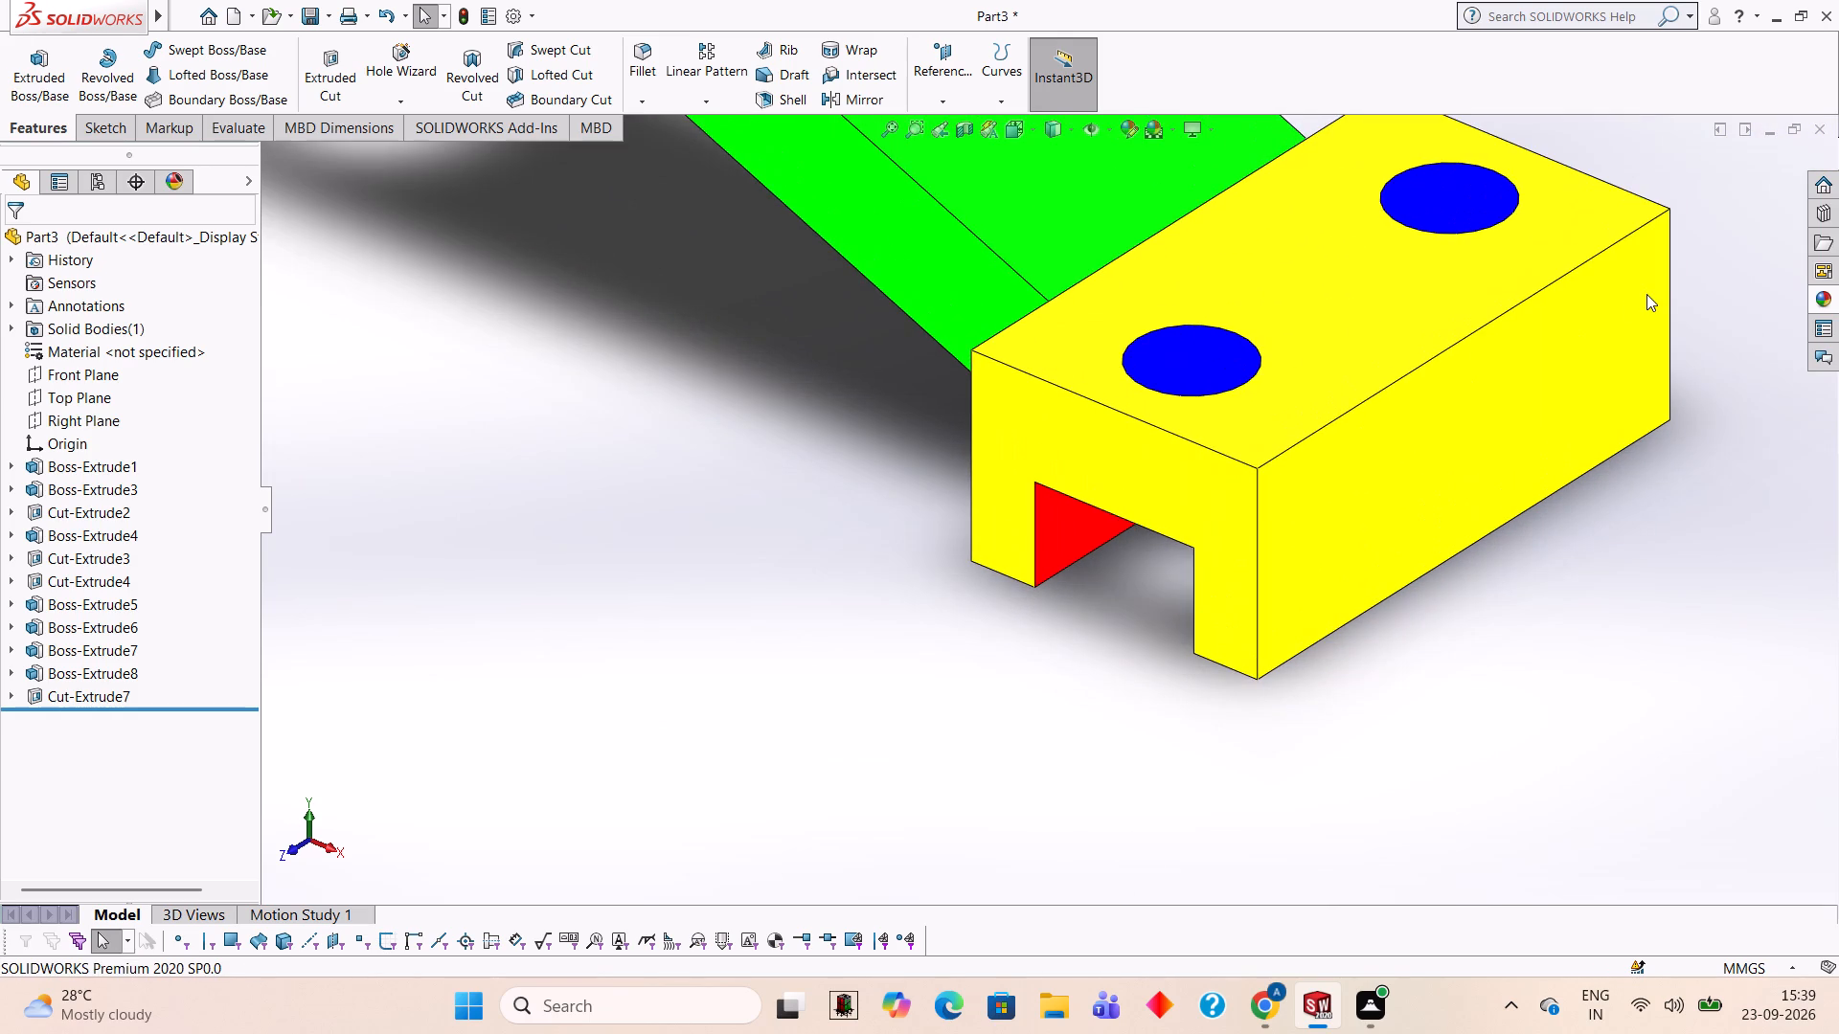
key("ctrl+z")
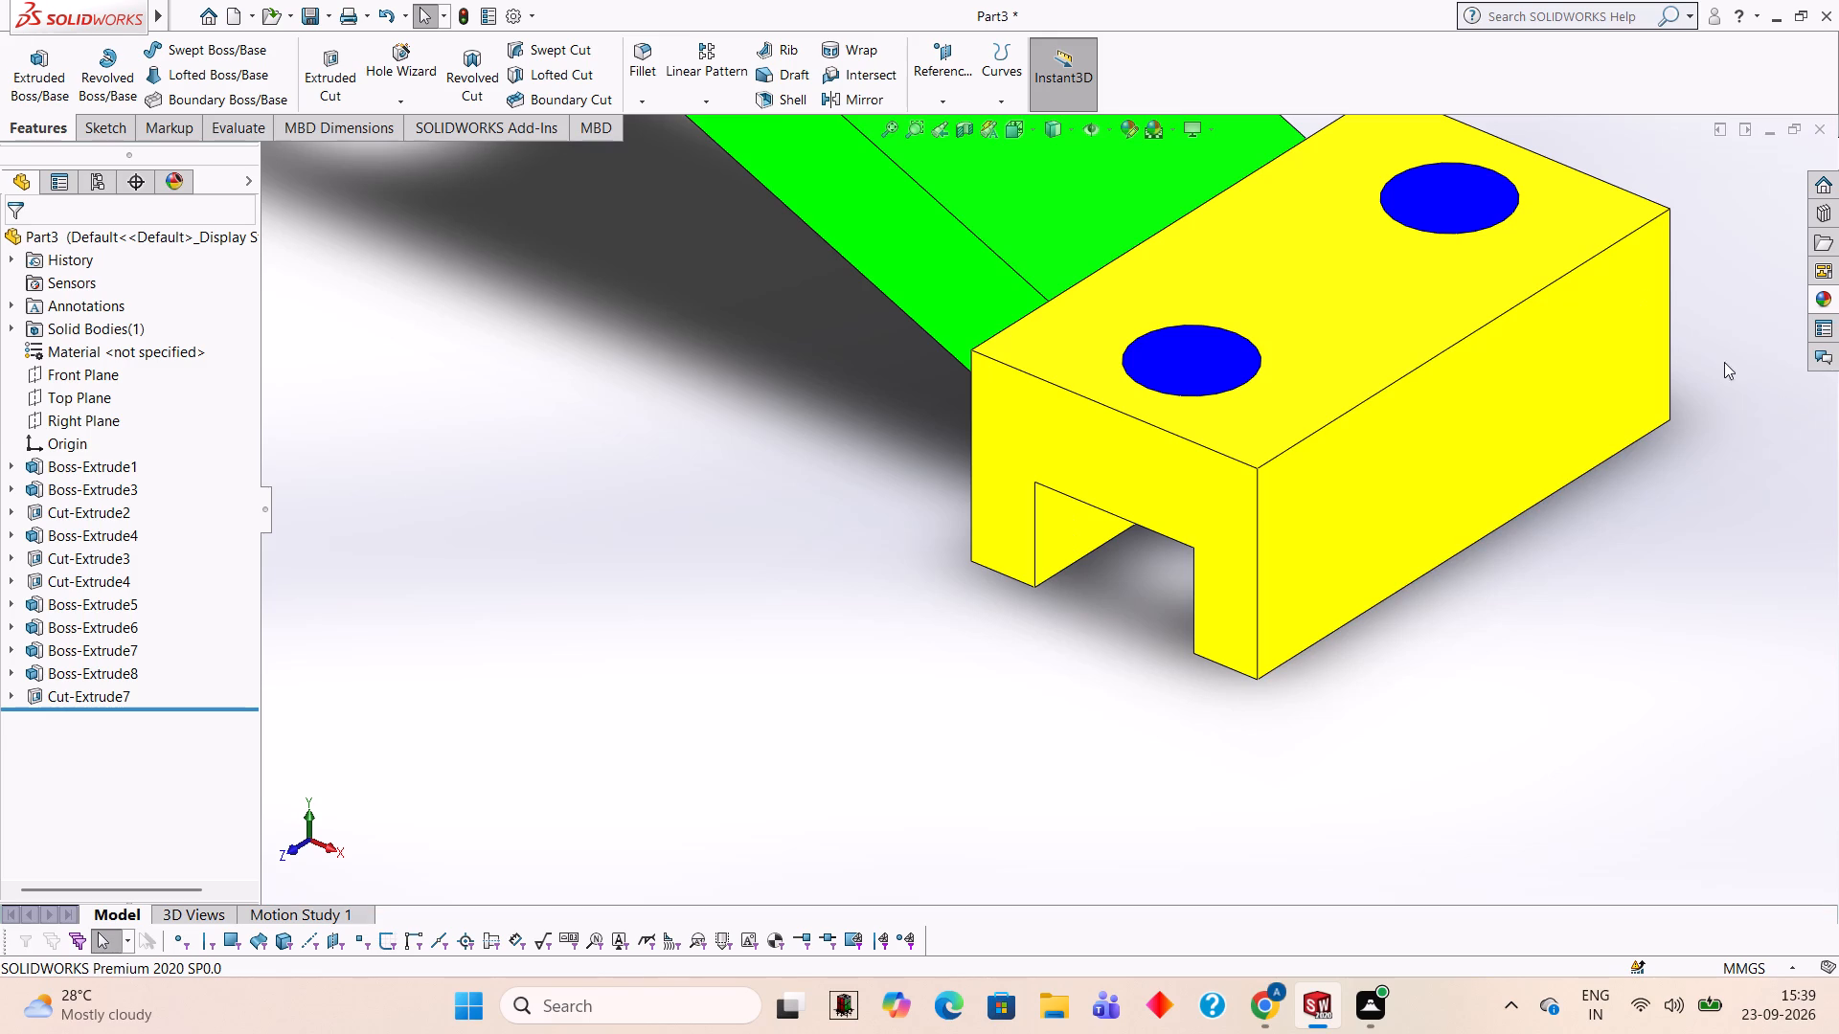
Apply the Red LED appearance to the two opposite end faces of the block where the channel opens.
left_click(1830, 306)
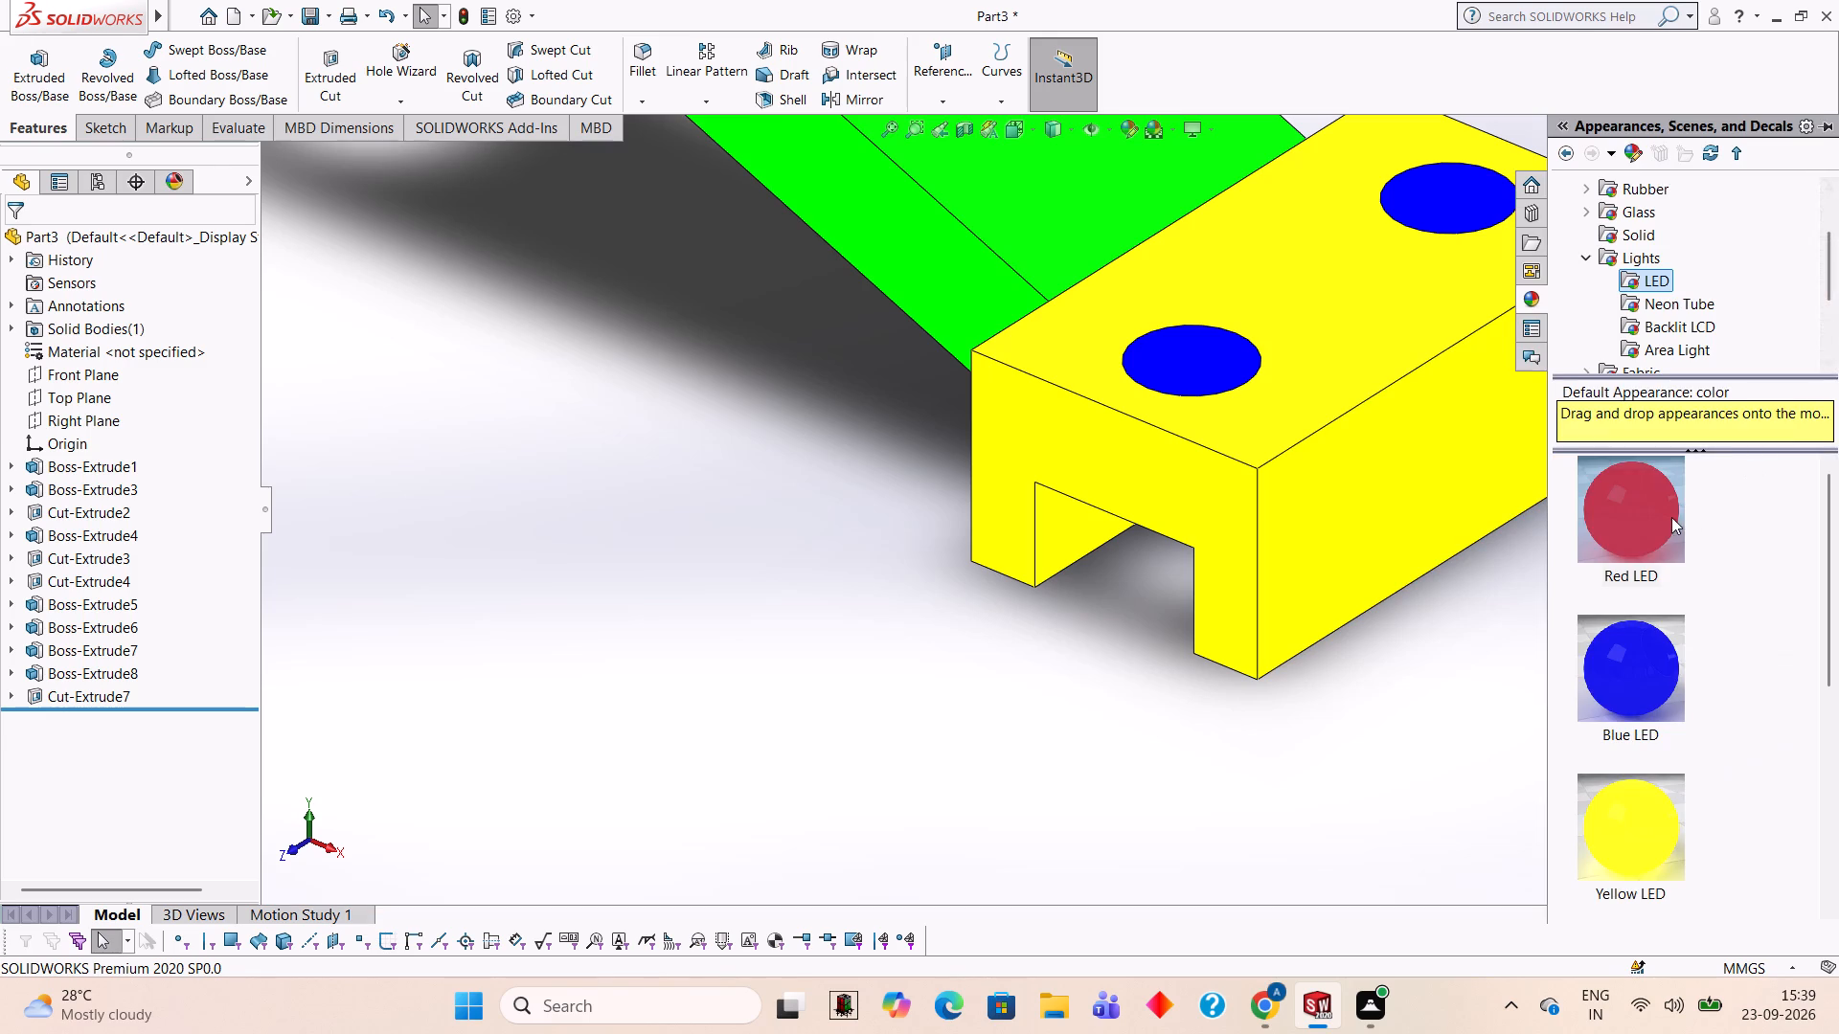
left_click_drag(1671, 517, 1239, 534)
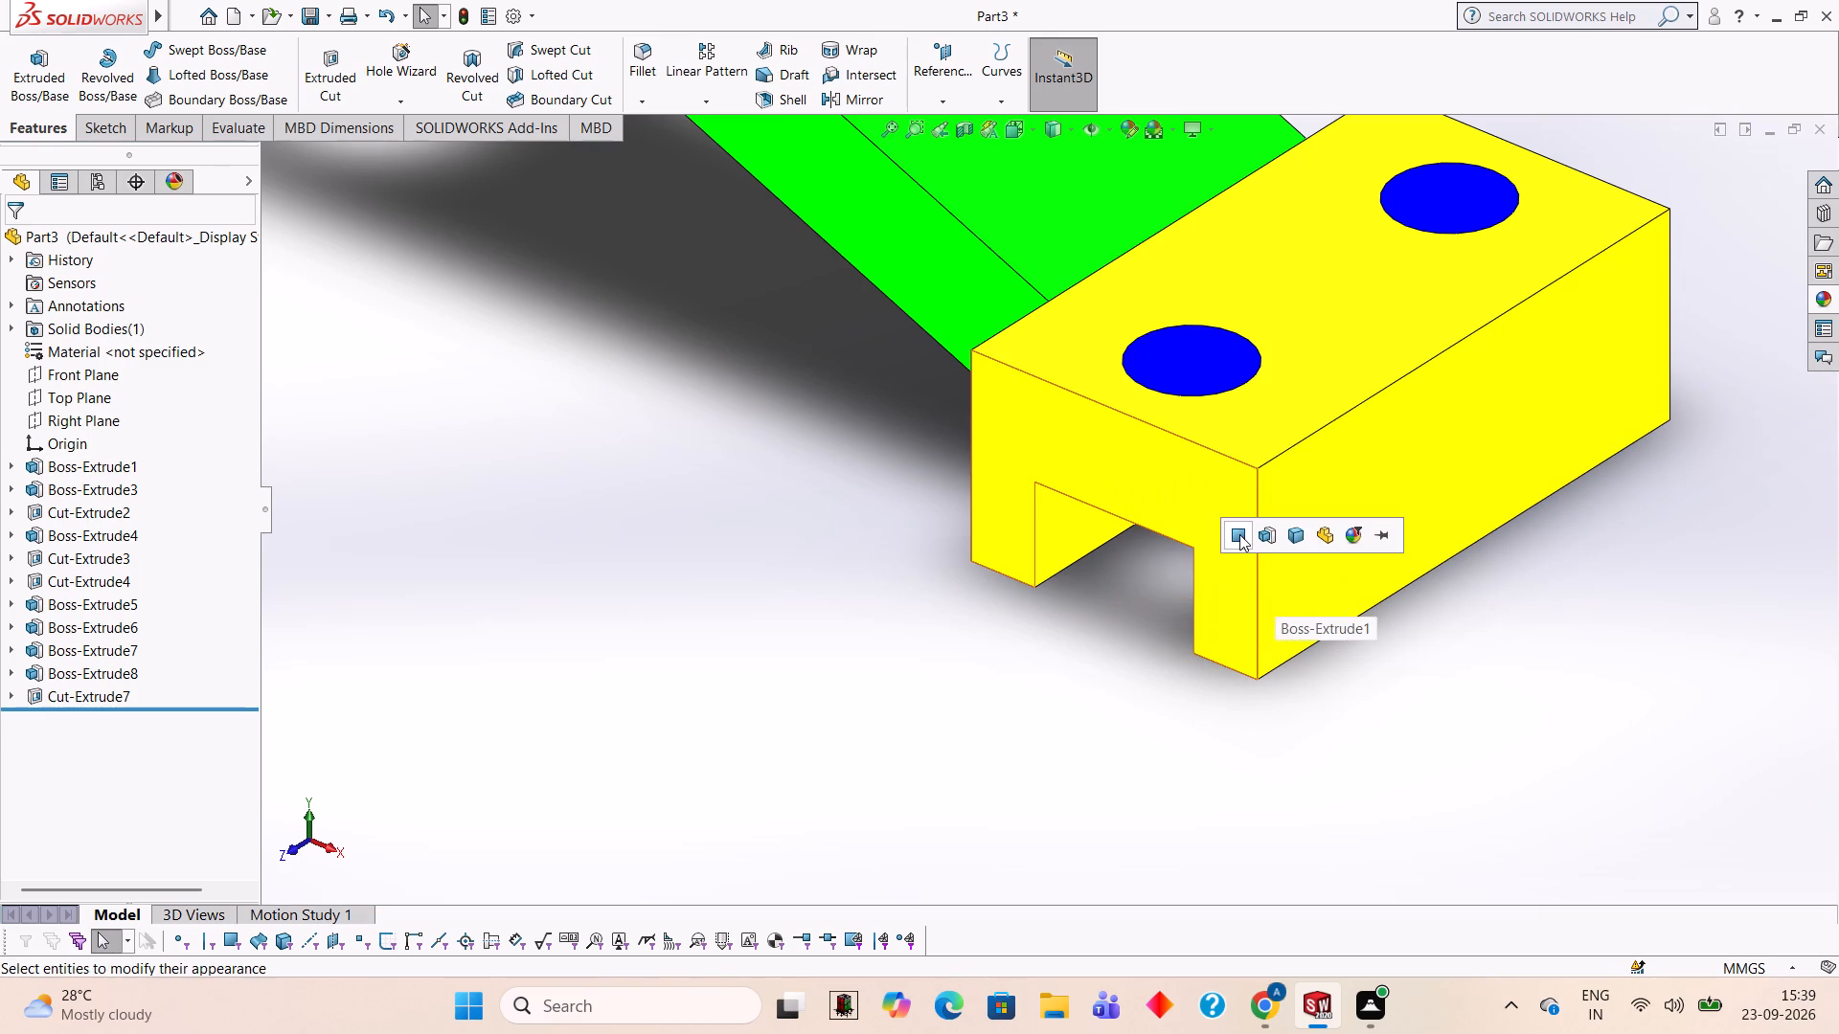
left_click(1239, 534)
middle_click_drag(1599, 490, 1305, 460)
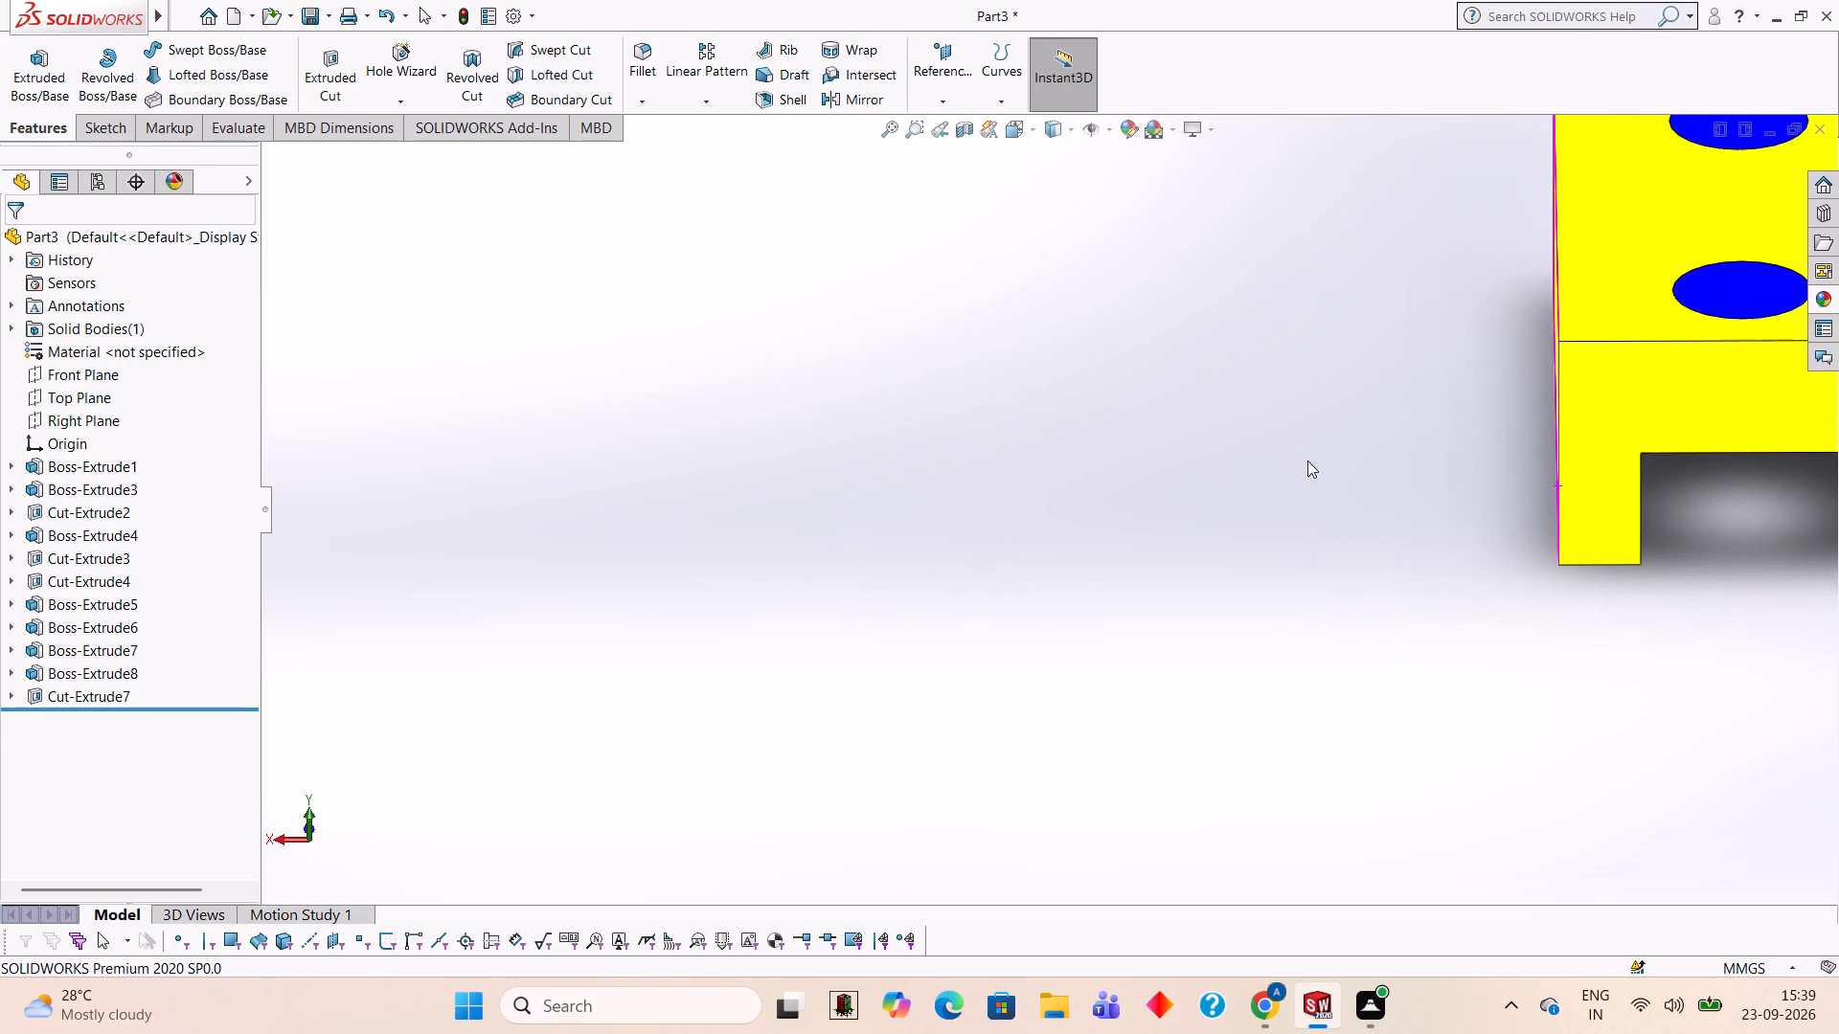
left_click(1831, 303)
left_click_drag(1637, 530, 1636, 518)
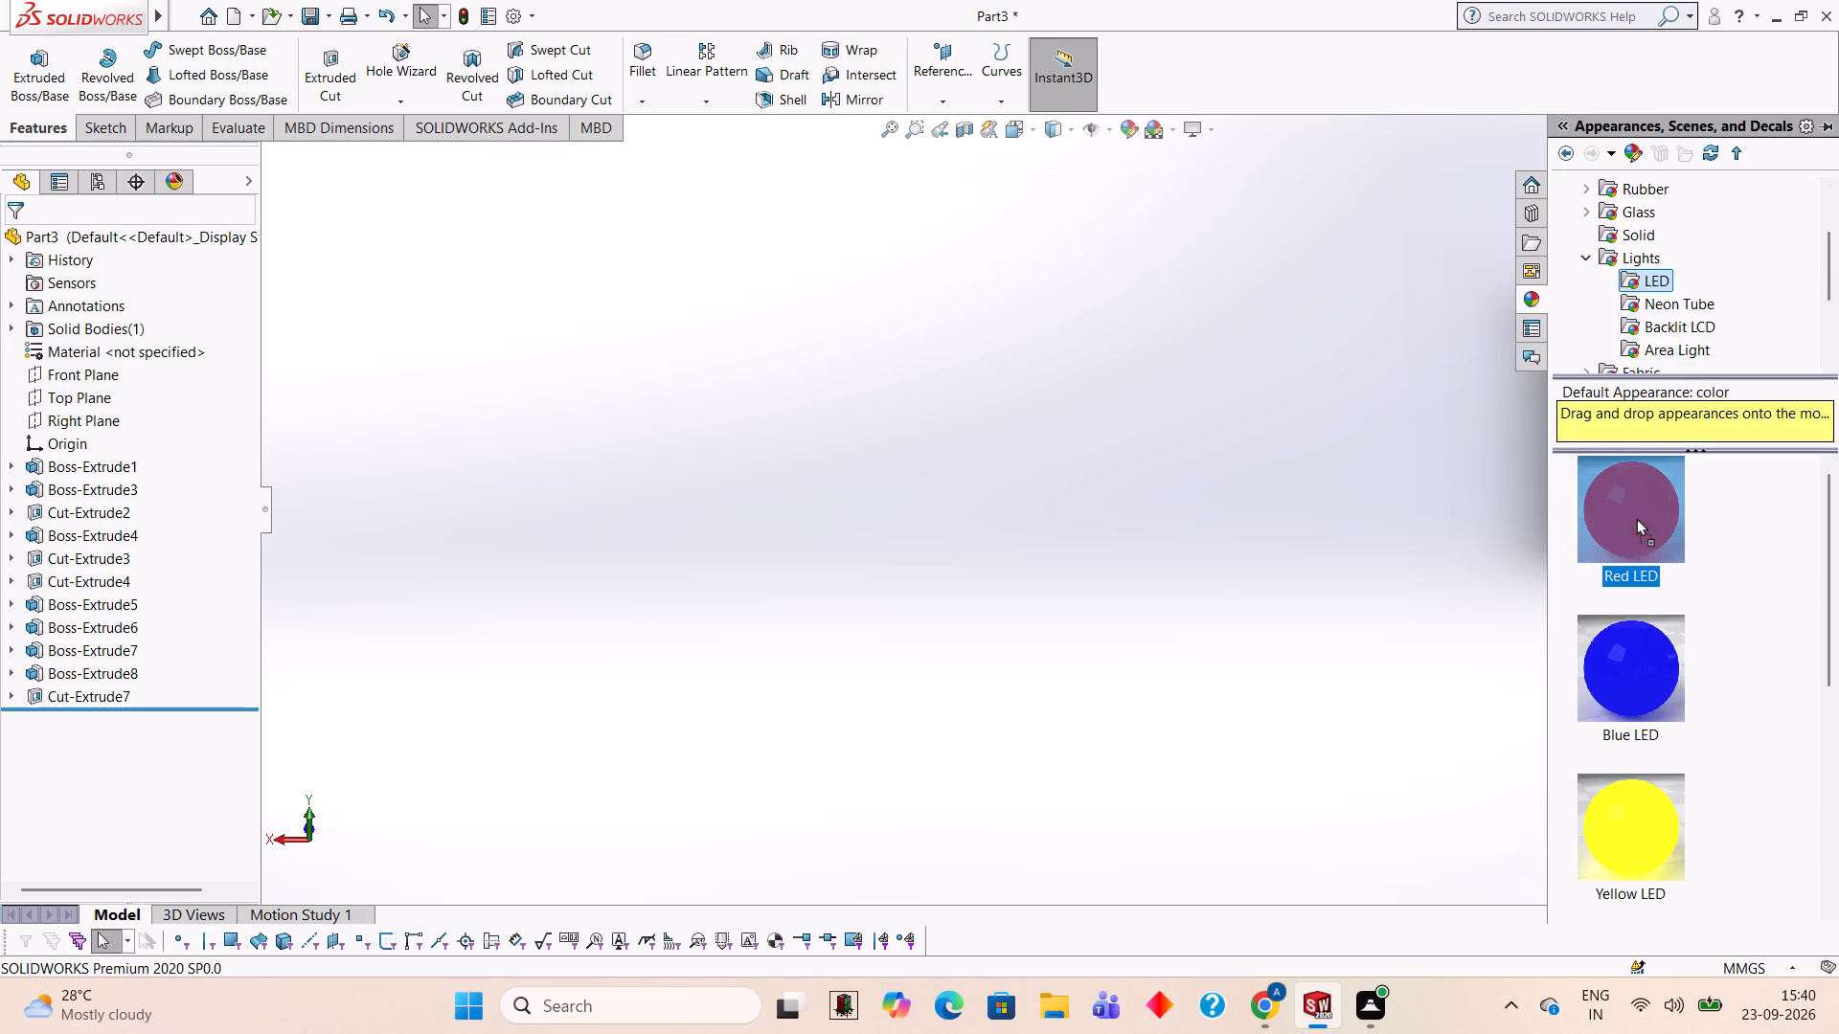
left_click_drag(1636, 518, 1631, 417)
left_click(1631, 417)
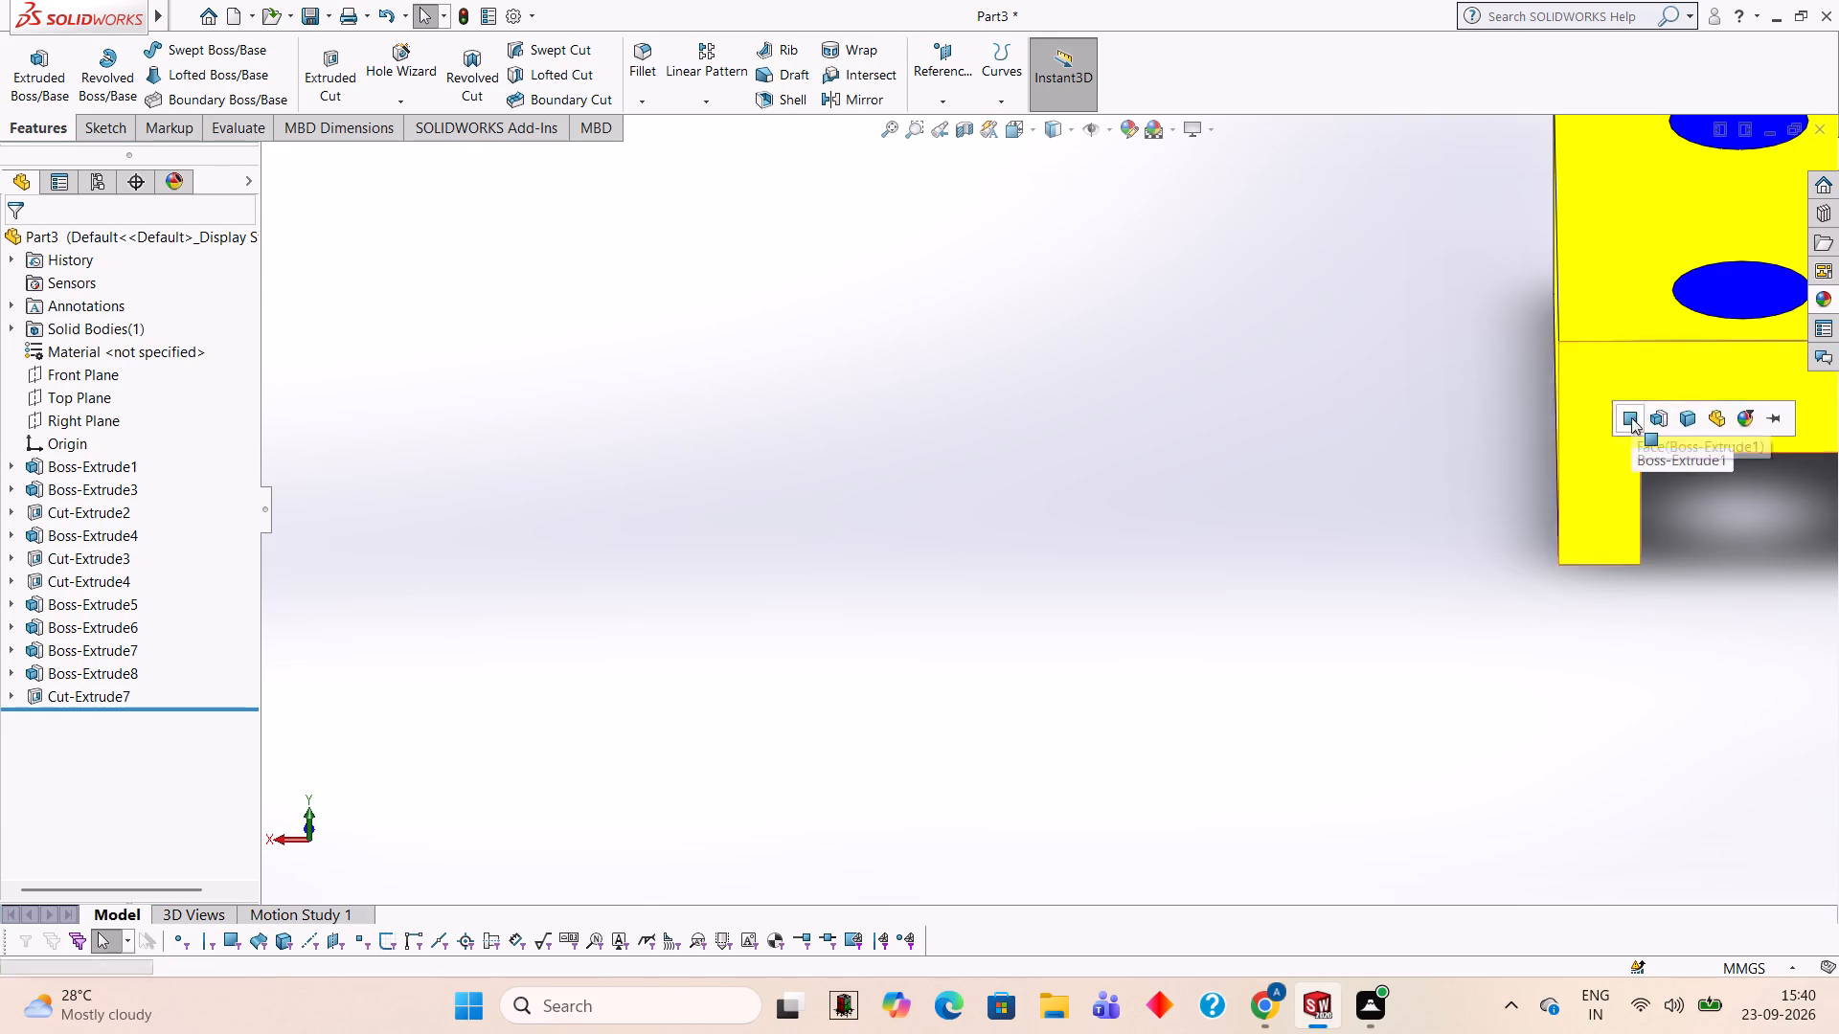
Apply the Red LED appearance to the block's long outer side face, facing away from the arm.
scroll(1616, 461, "up", 8)
middle_click_drag(1591, 526, 1771, 483)
middle_click_drag(1375, 594, 1401, 532)
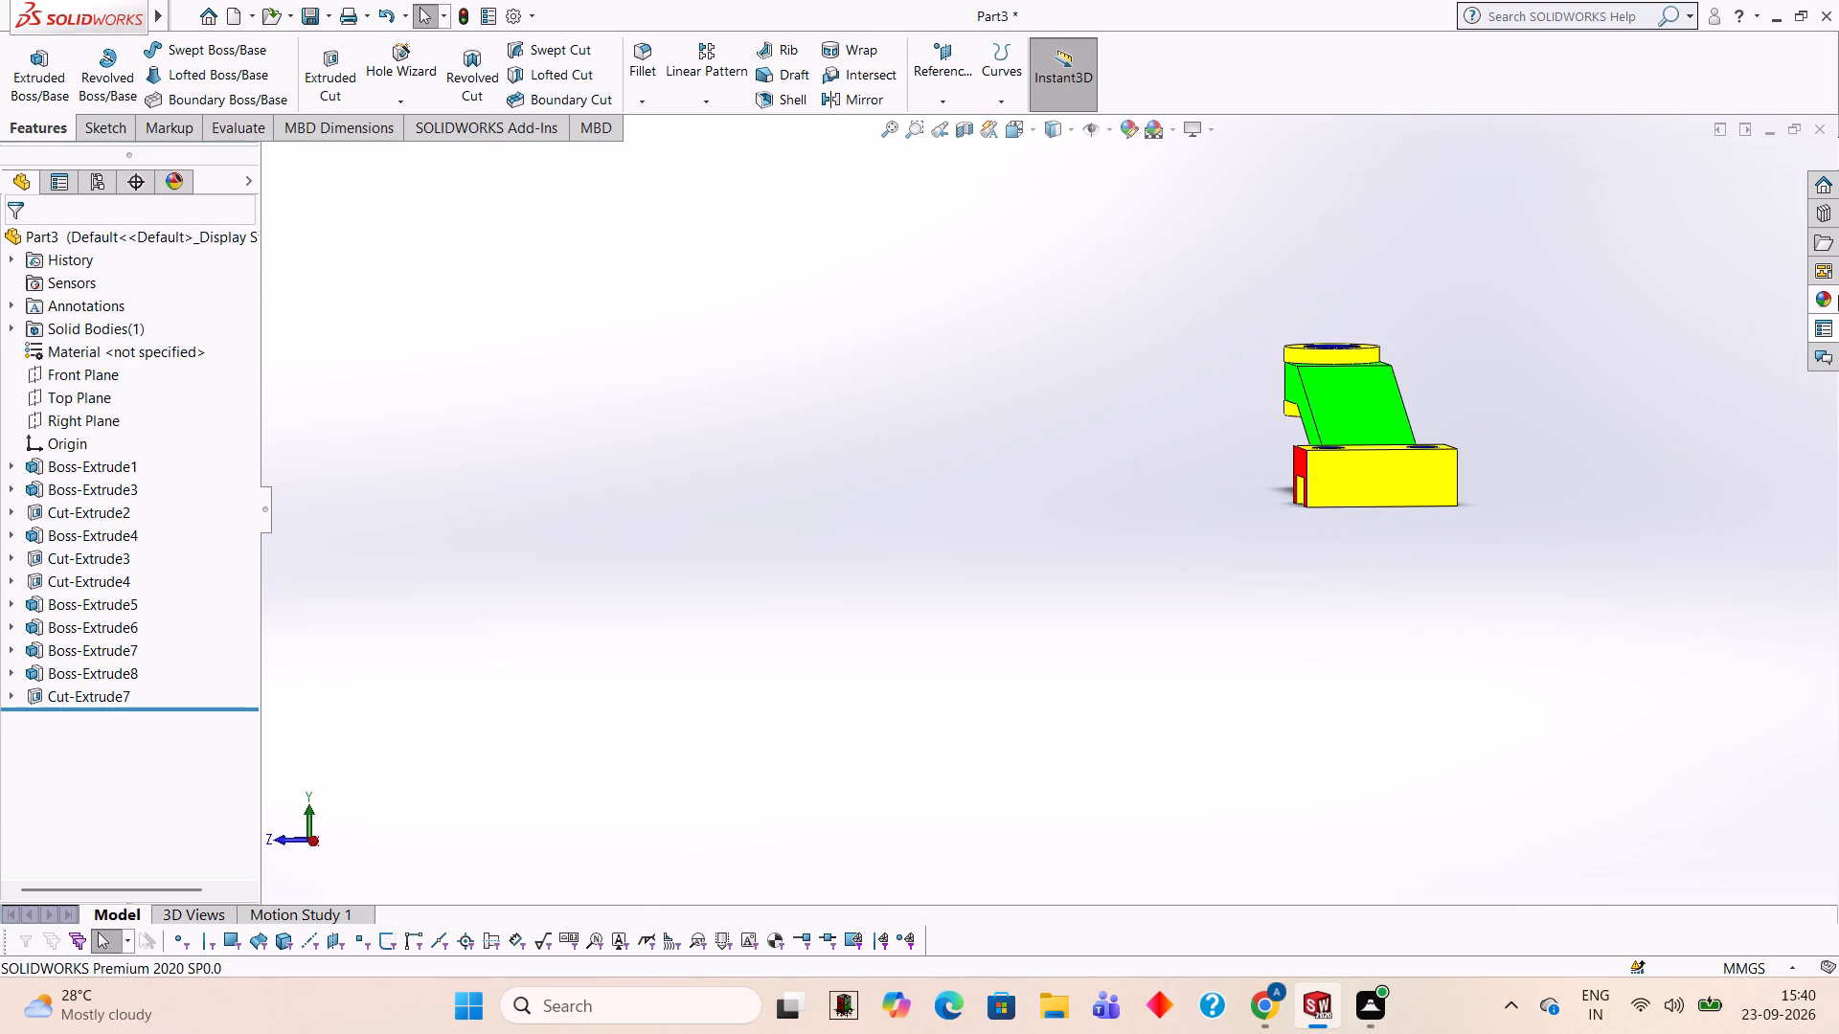
left_click(1829, 301)
left_click_drag(1639, 525, 1413, 494)
left_click(1413, 494)
Examine the coloured bracket as a whole, checking the block, arm, boss and hole colours.
middle_click_drag(1348, 583, 1407, 615)
scroll(1407, 615, "up", 3)
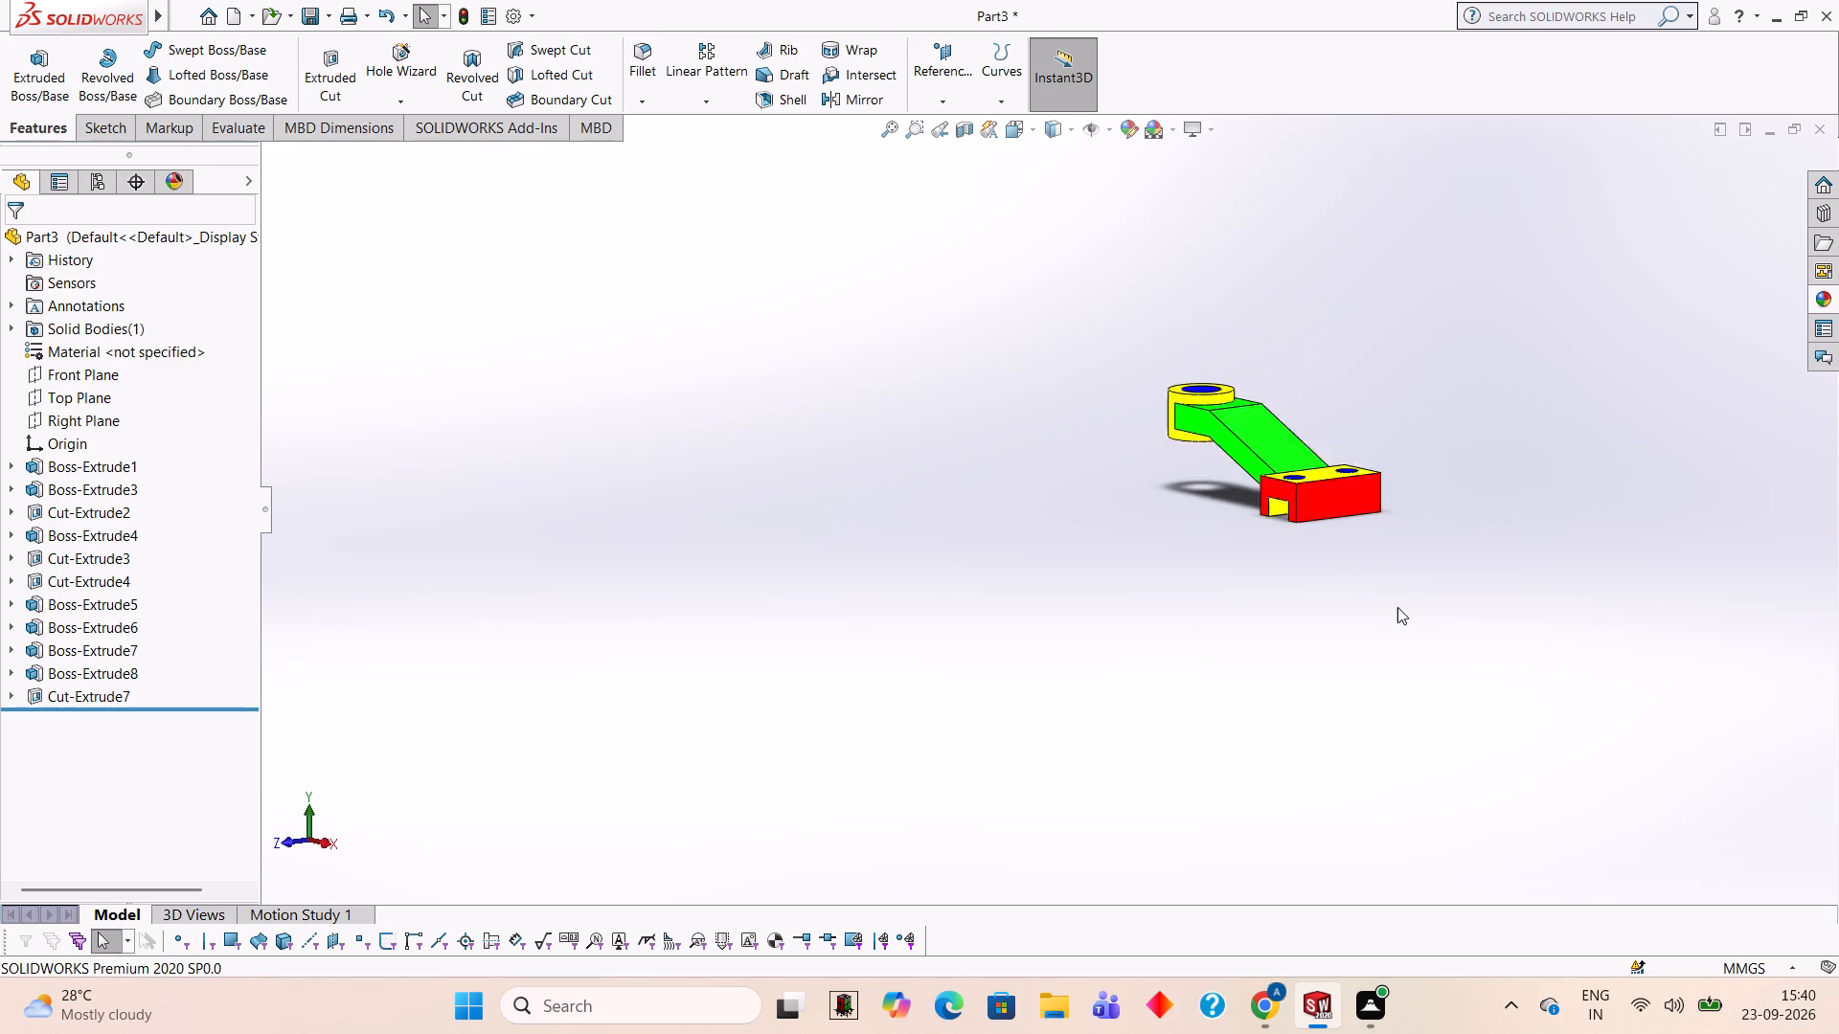
scroll(1397, 607, "up", 1)
middle_click_drag(1550, 519, 1584, 678)
scroll(1505, 562, "up", 2)
scroll(1253, 596, "down", 6)
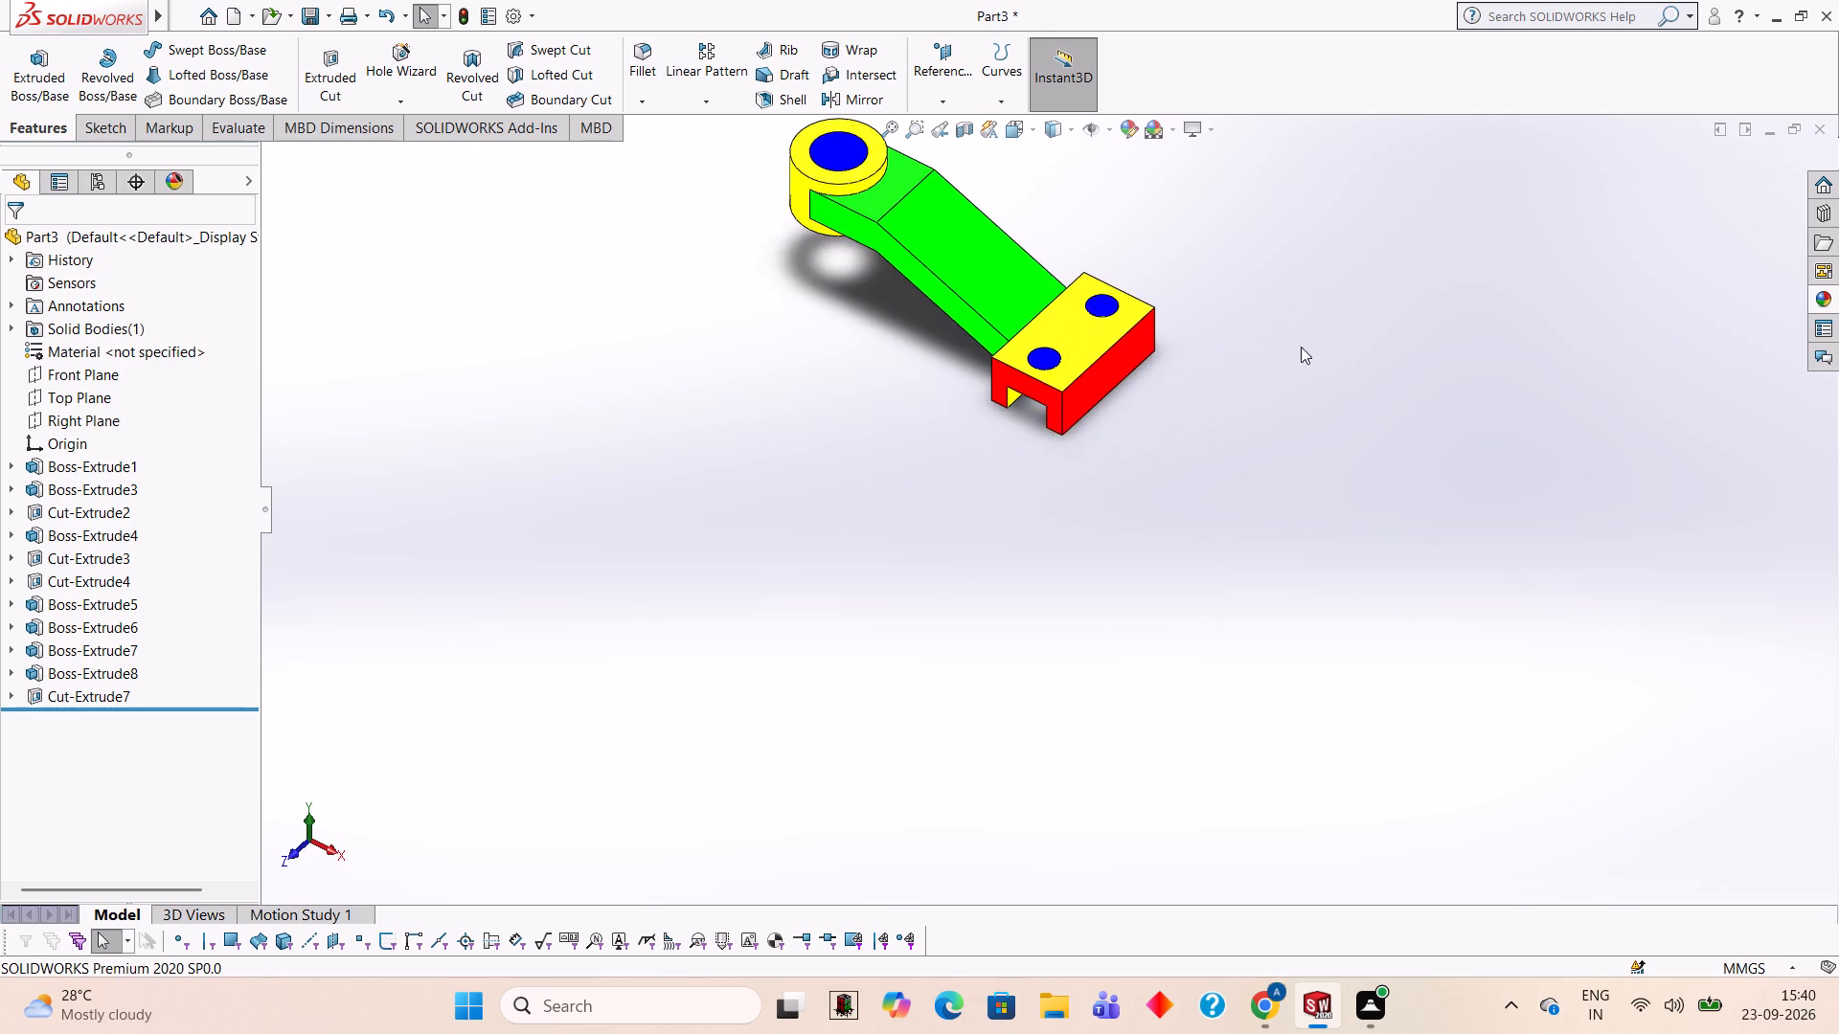
scroll(1247, 232, "down", 2)
scroll(992, 254, "down", 2)
scroll(987, 255, "up", 2)
scroll(926, 255, "down", 2)
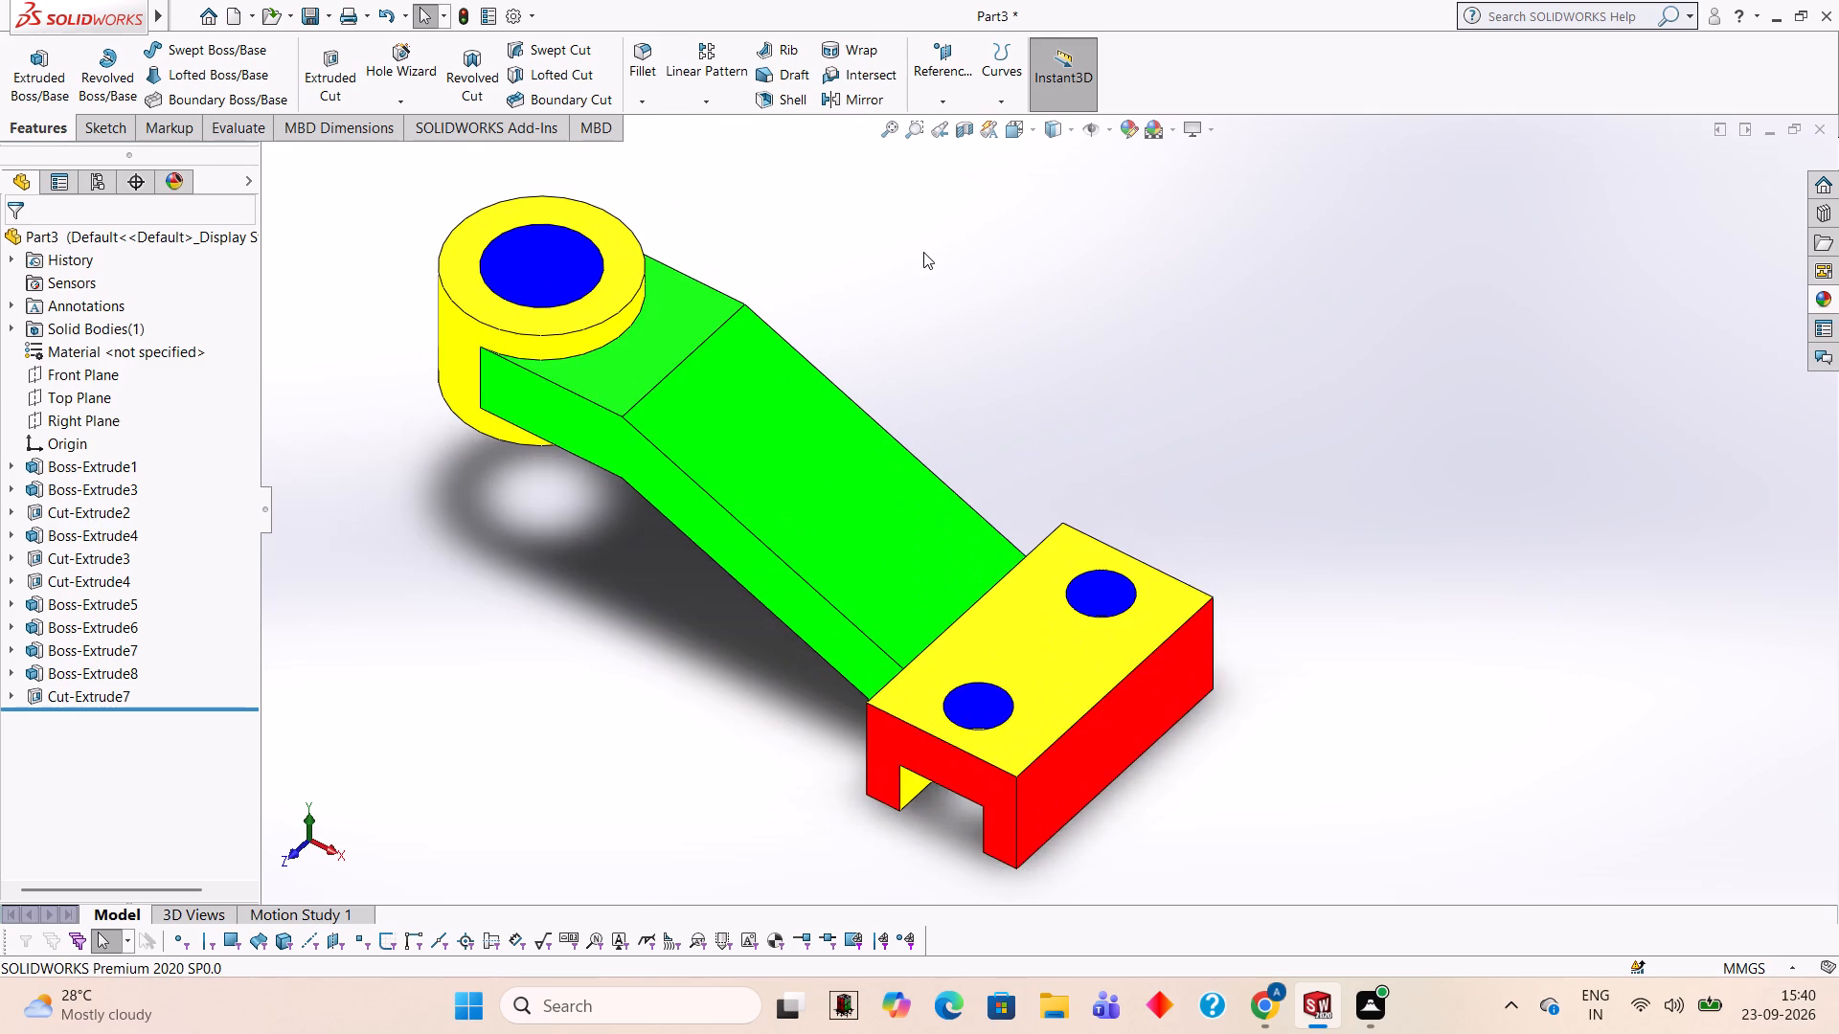
scroll(1210, 836, "up", 1)
scroll(1208, 836, "down", 1)
scroll(551, 492, "up", 2)
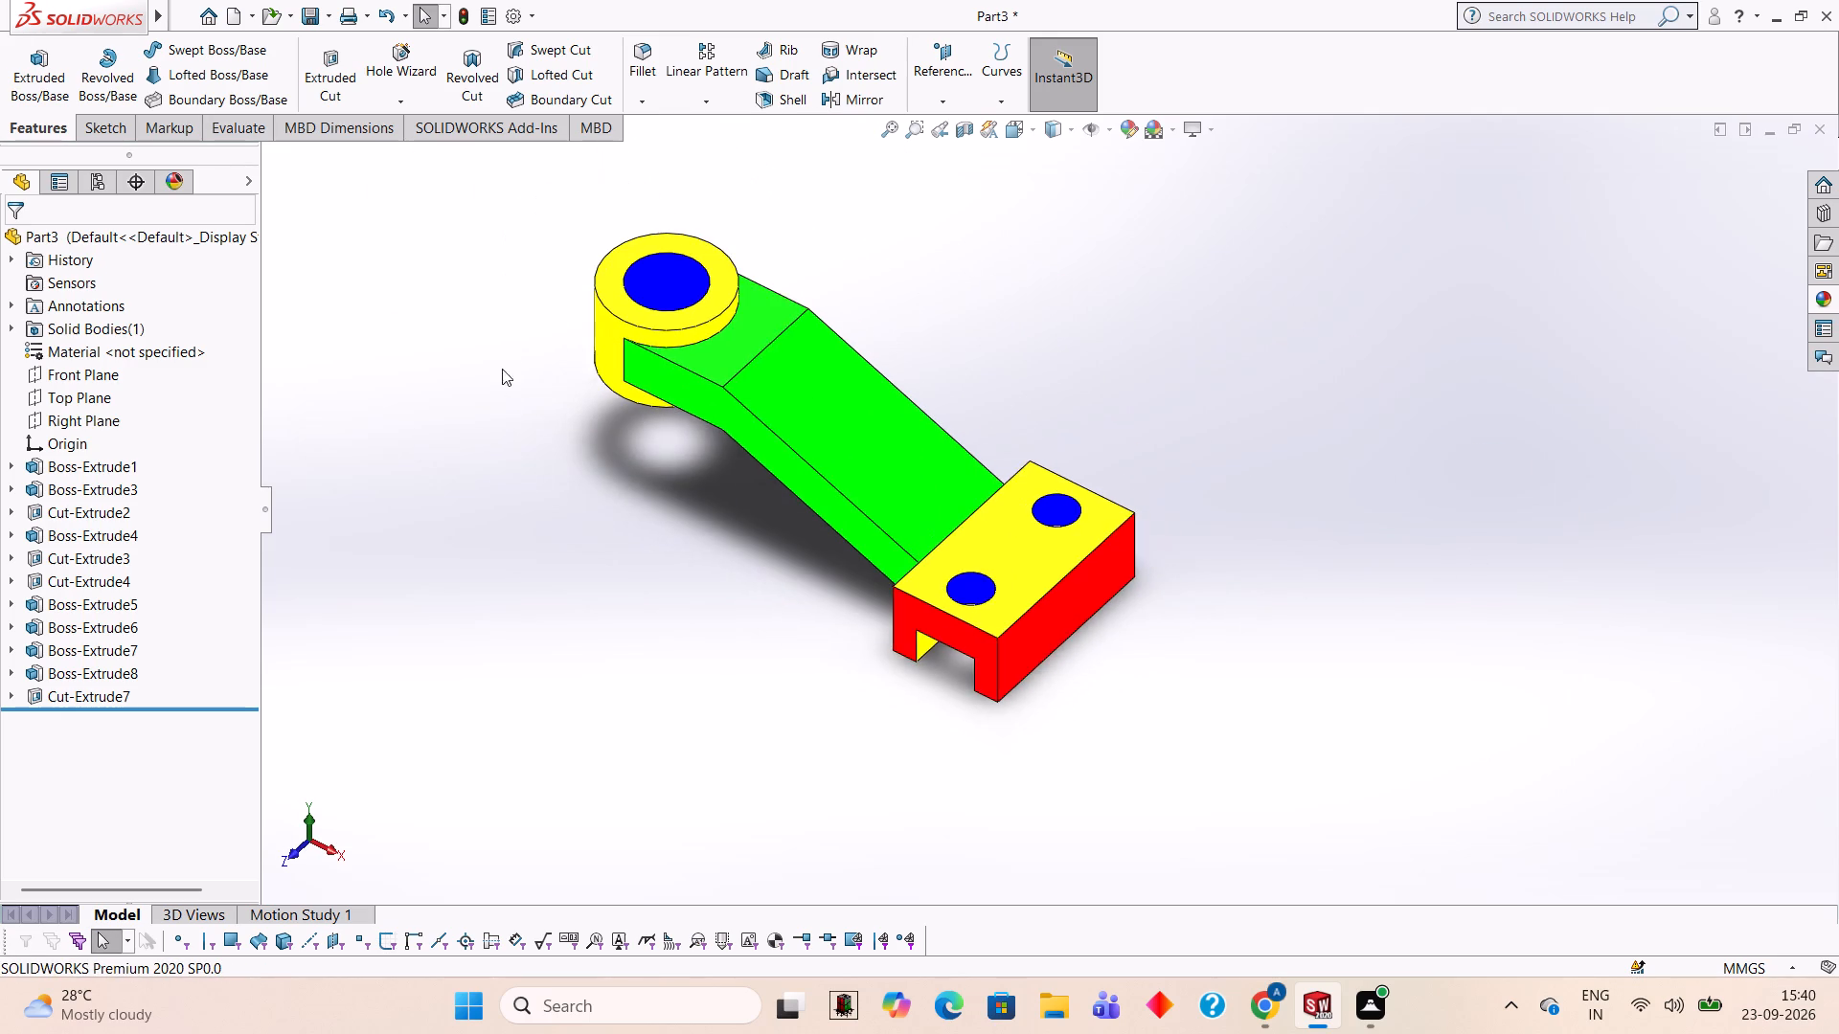
scroll(510, 348, "down", 1)
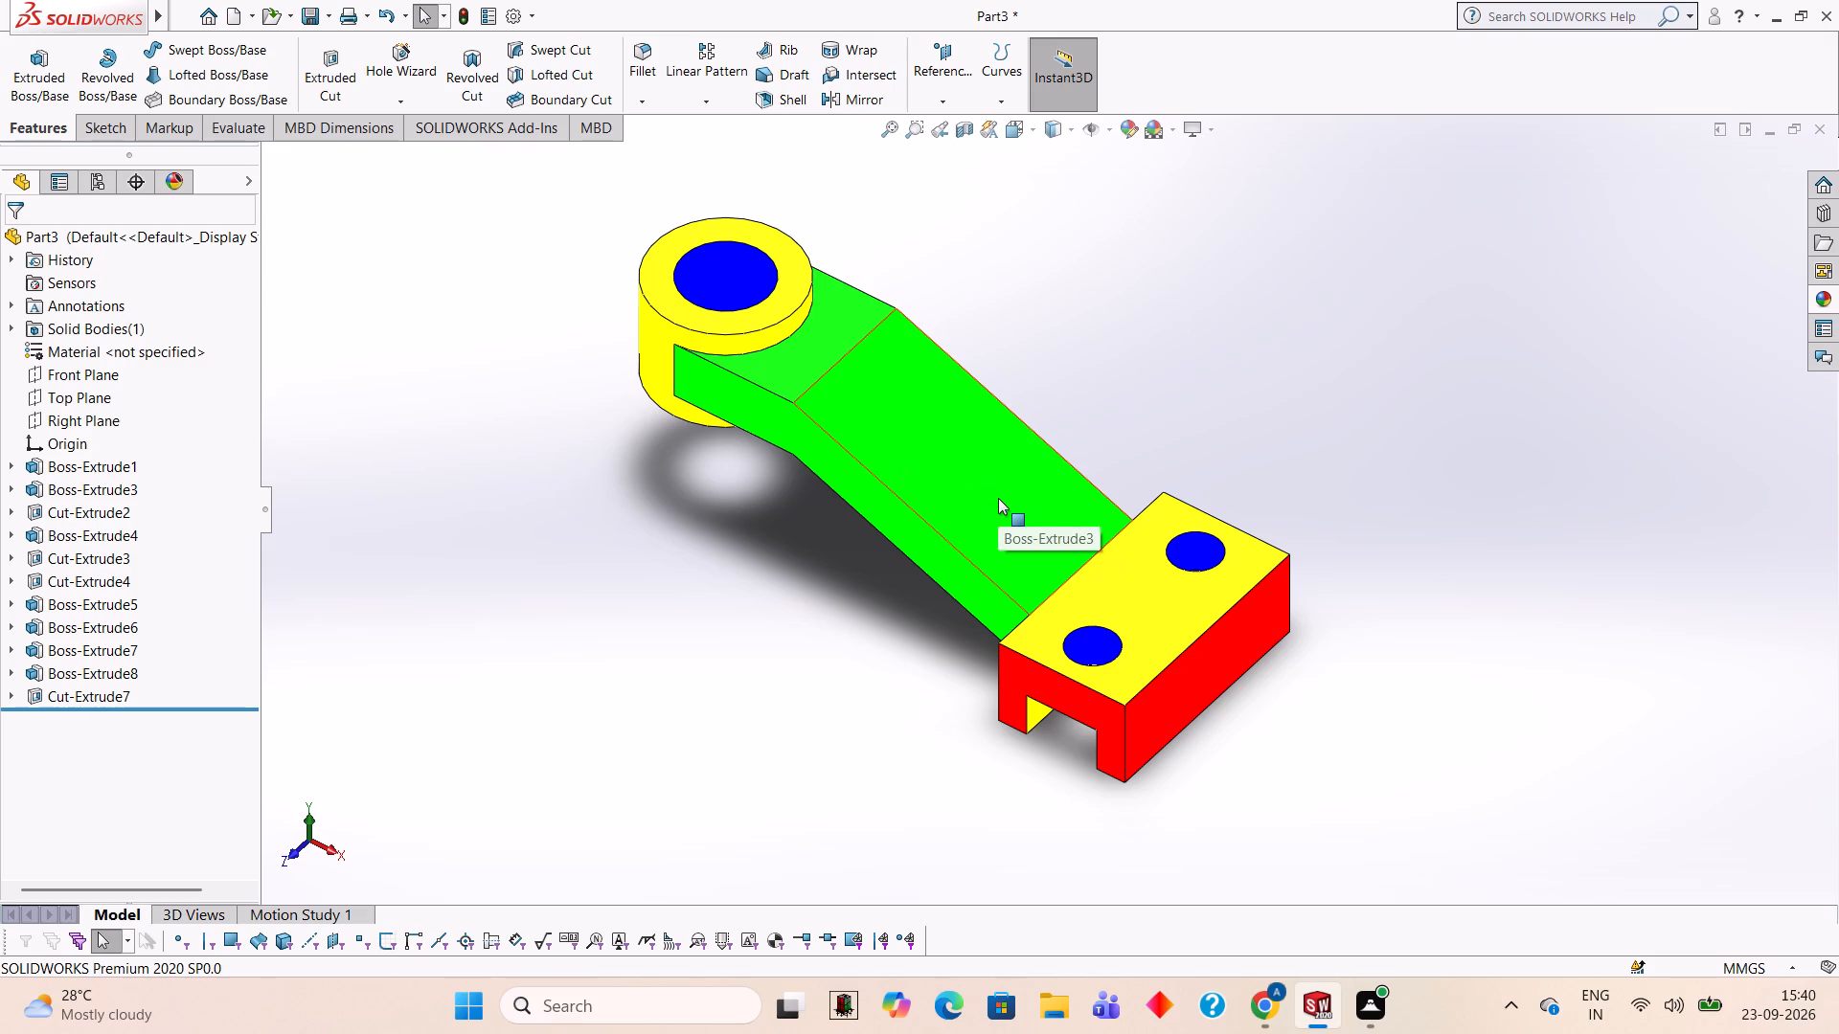
middle_click_drag(1237, 782, 1248, 773)
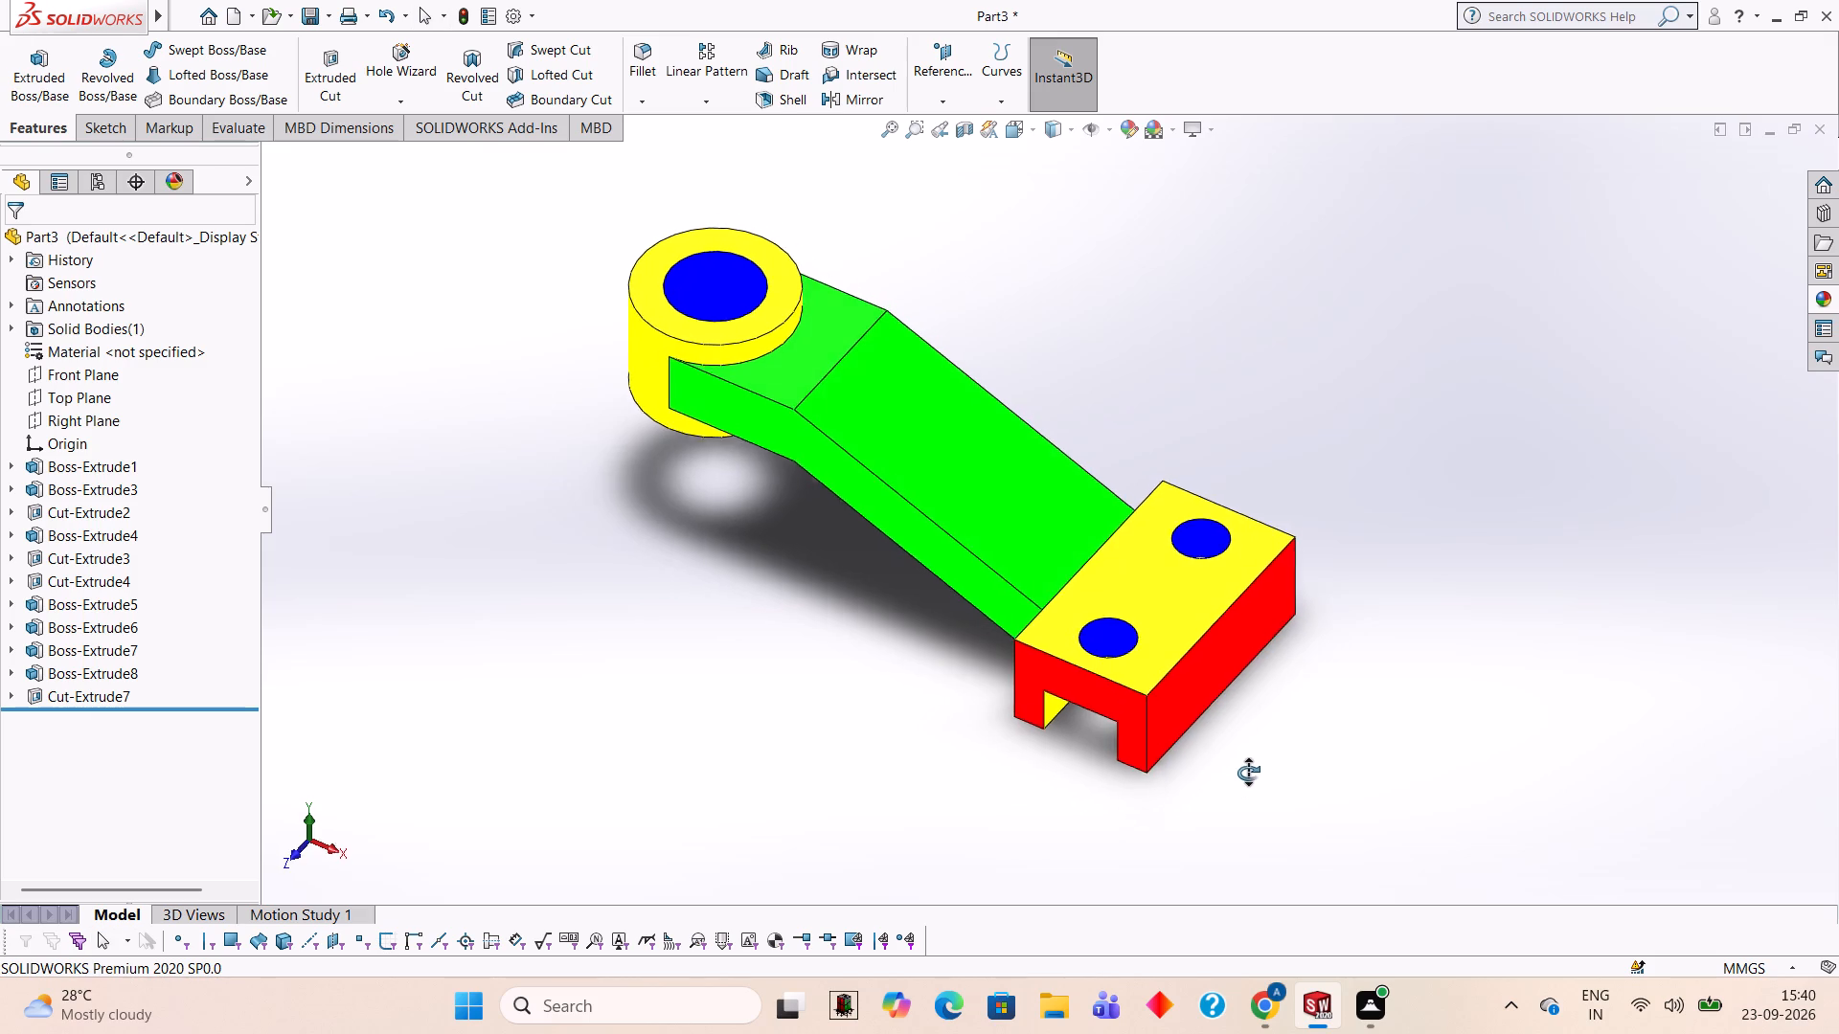
middle_click_drag(1248, 773, 1242, 755)
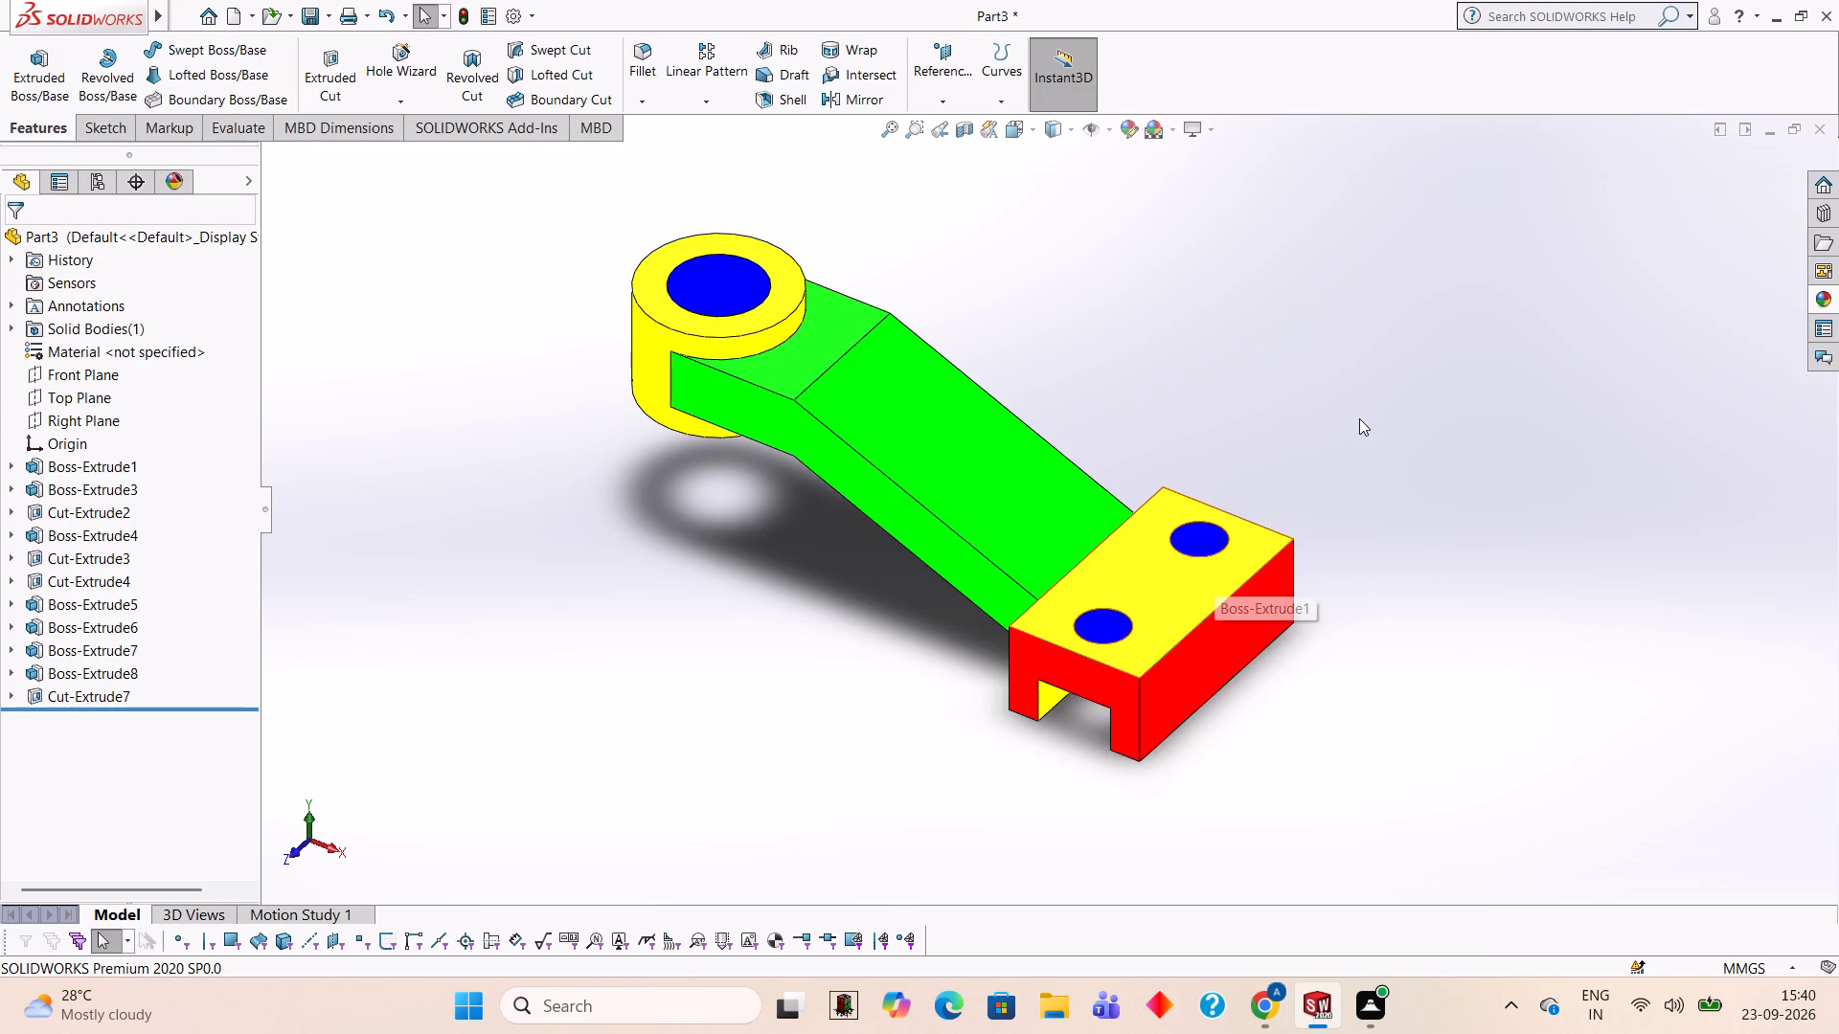
Save the part in the Documents folder with the file name 787878.
key("ctrl+c")
key("ctrl+s")
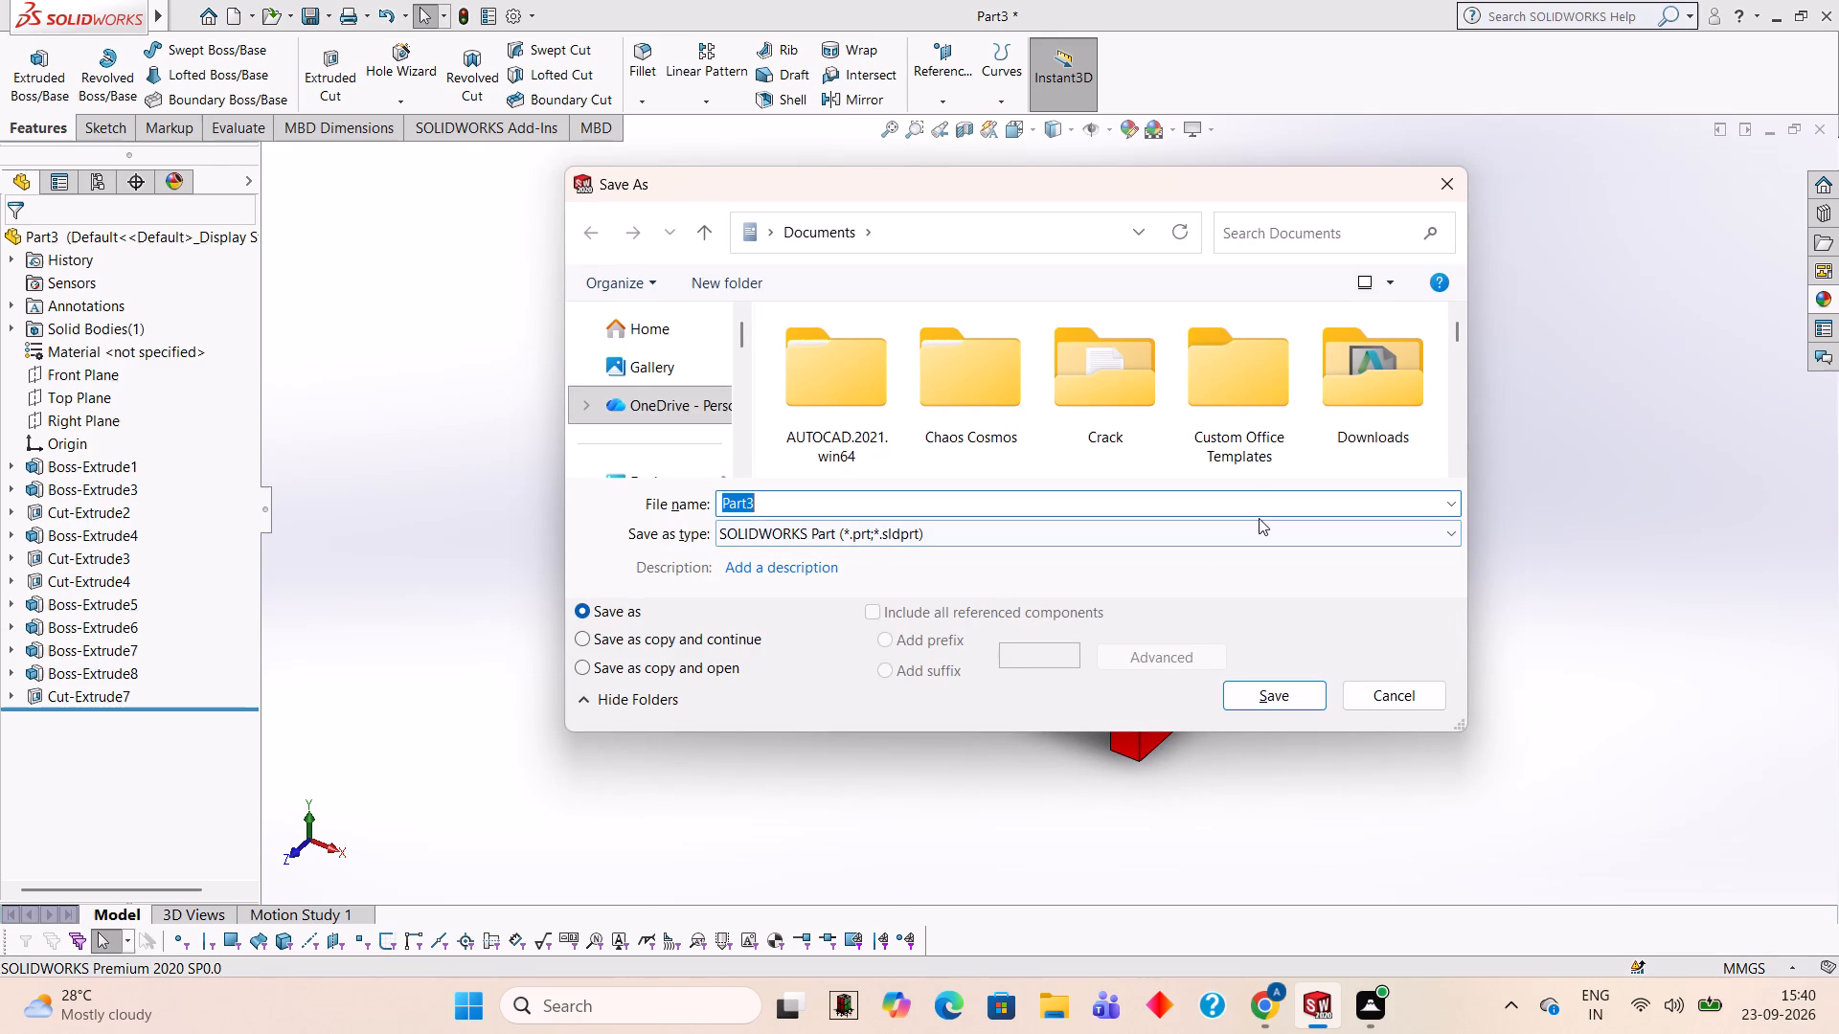
type("787878")
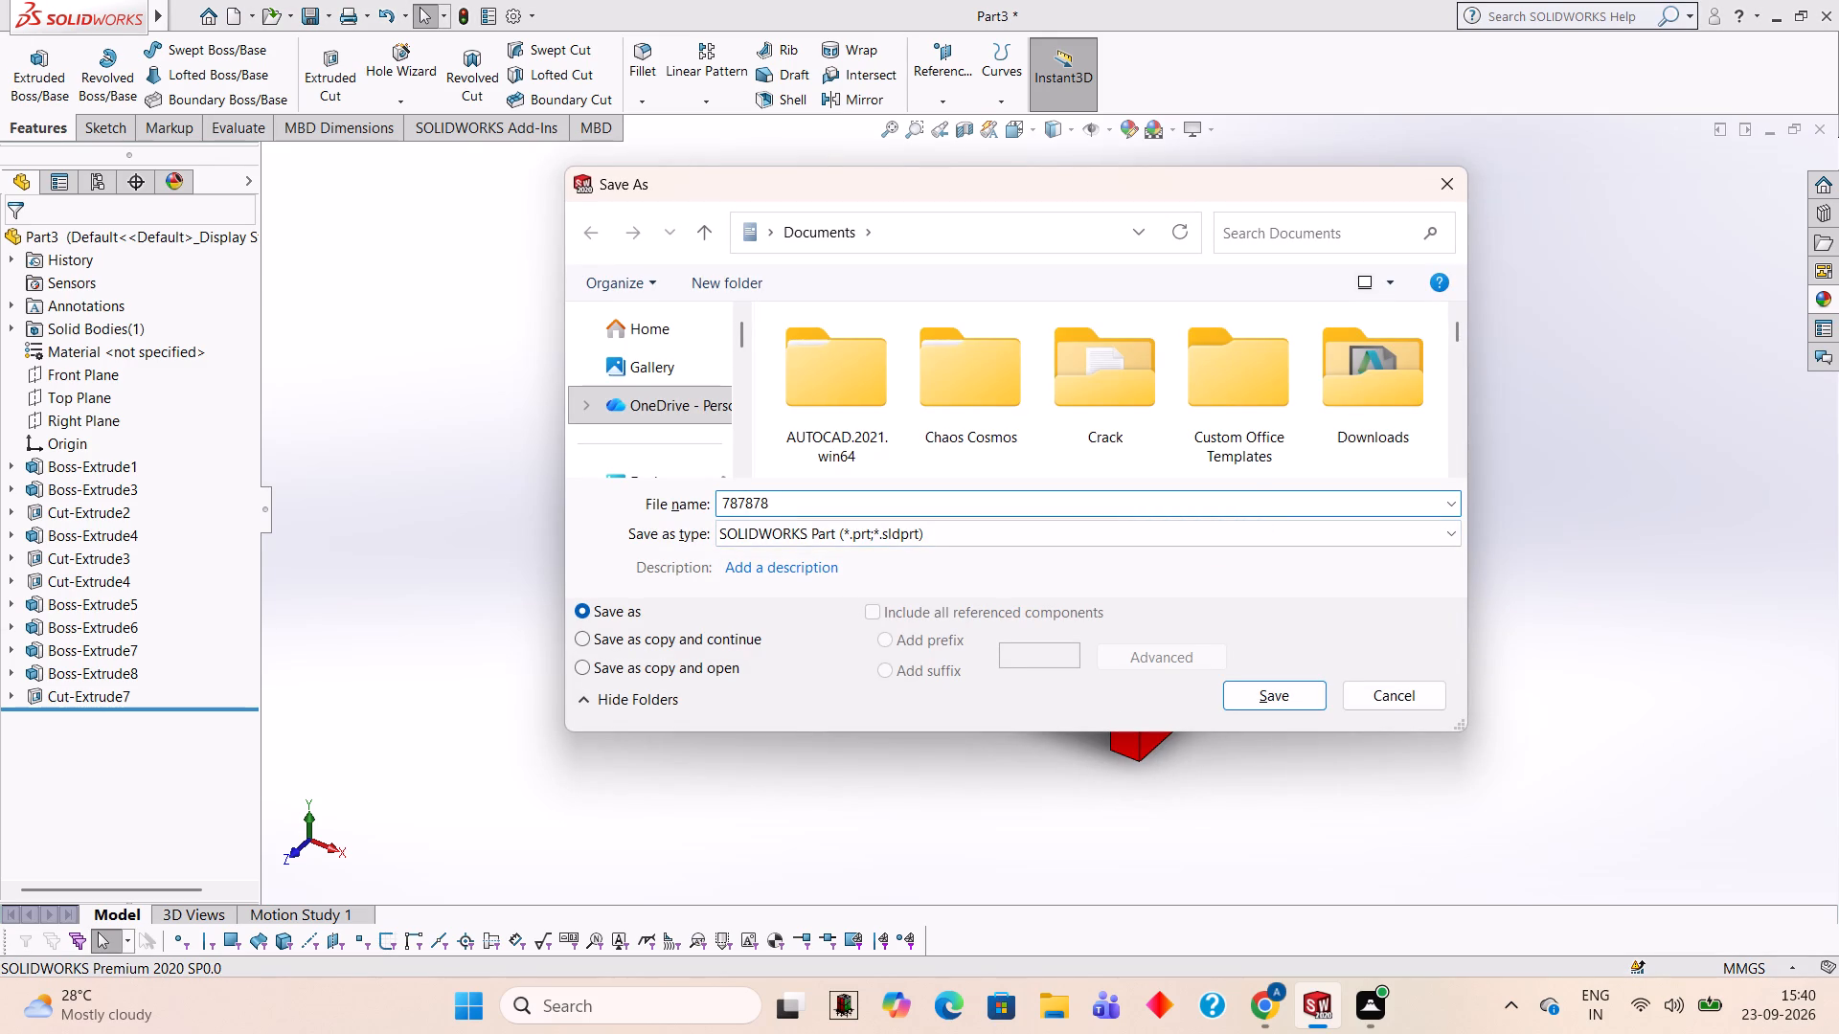
left_click(1250, 693)
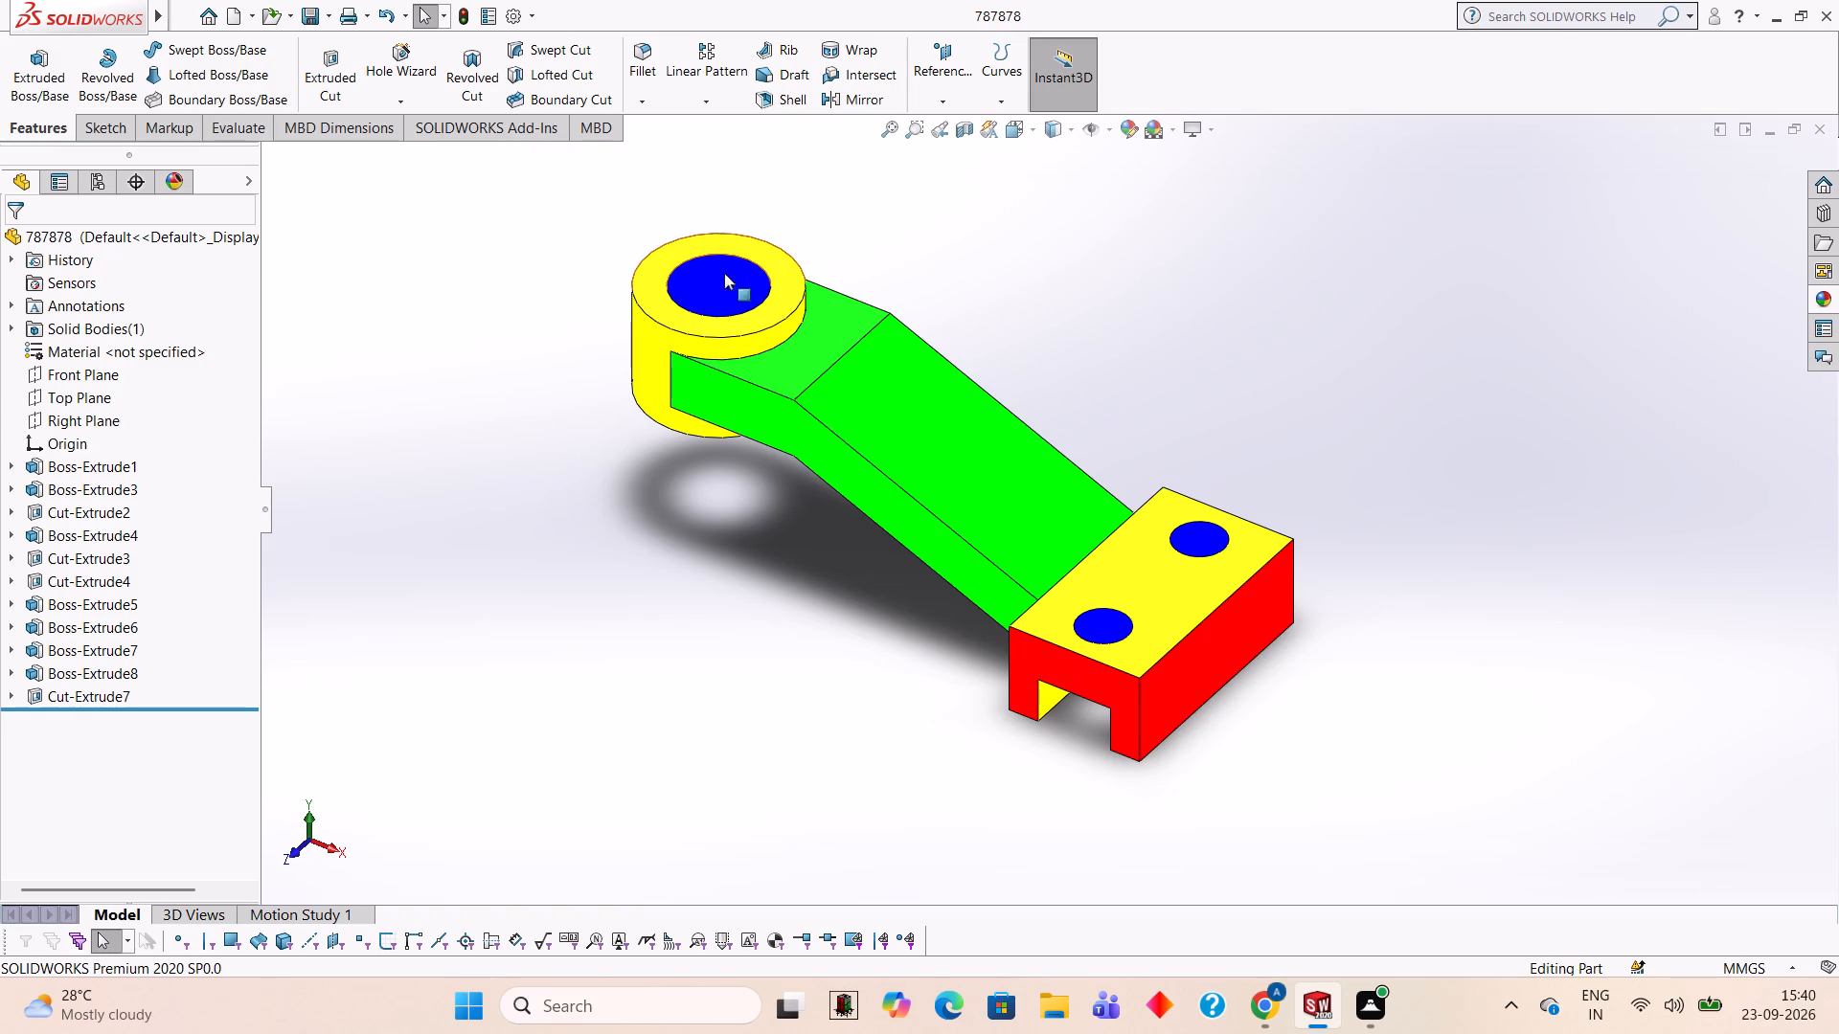
Save a PDF version of the part, keeping the file name 787878 in the Documents folder.
left_click(327, 17)
left_click(336, 61)
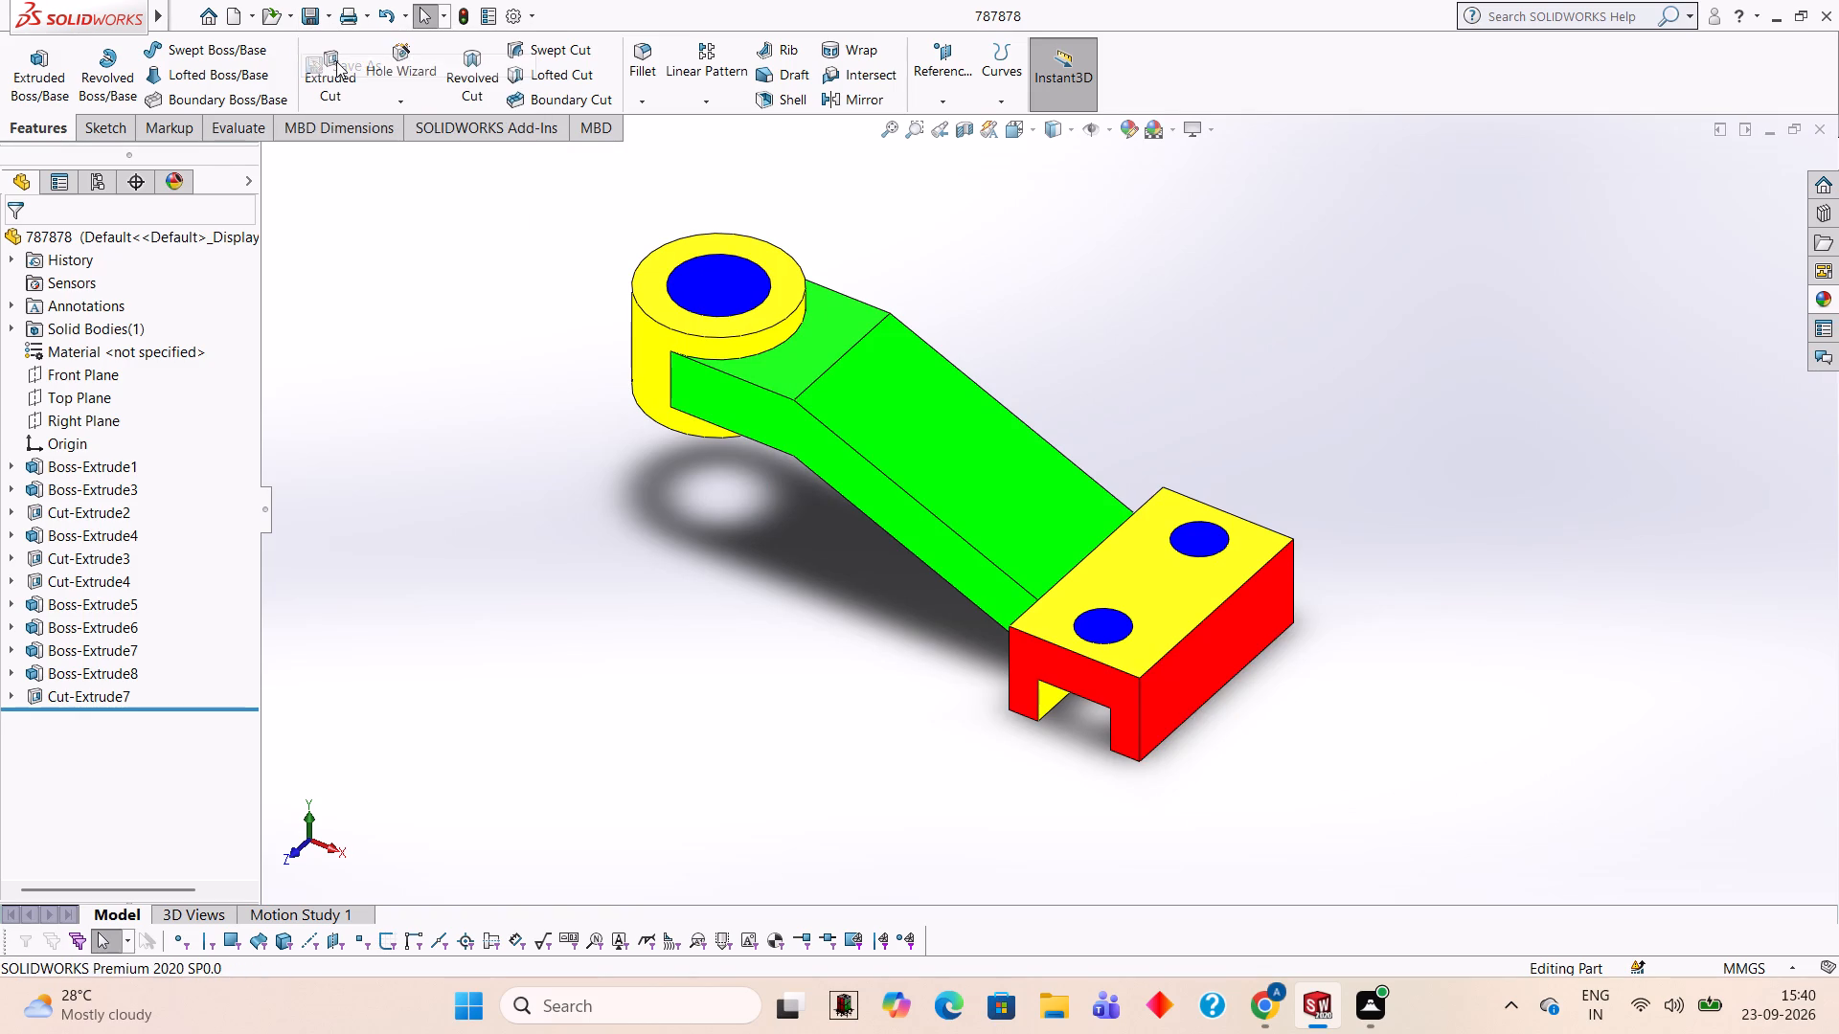
left_click(1009, 539)
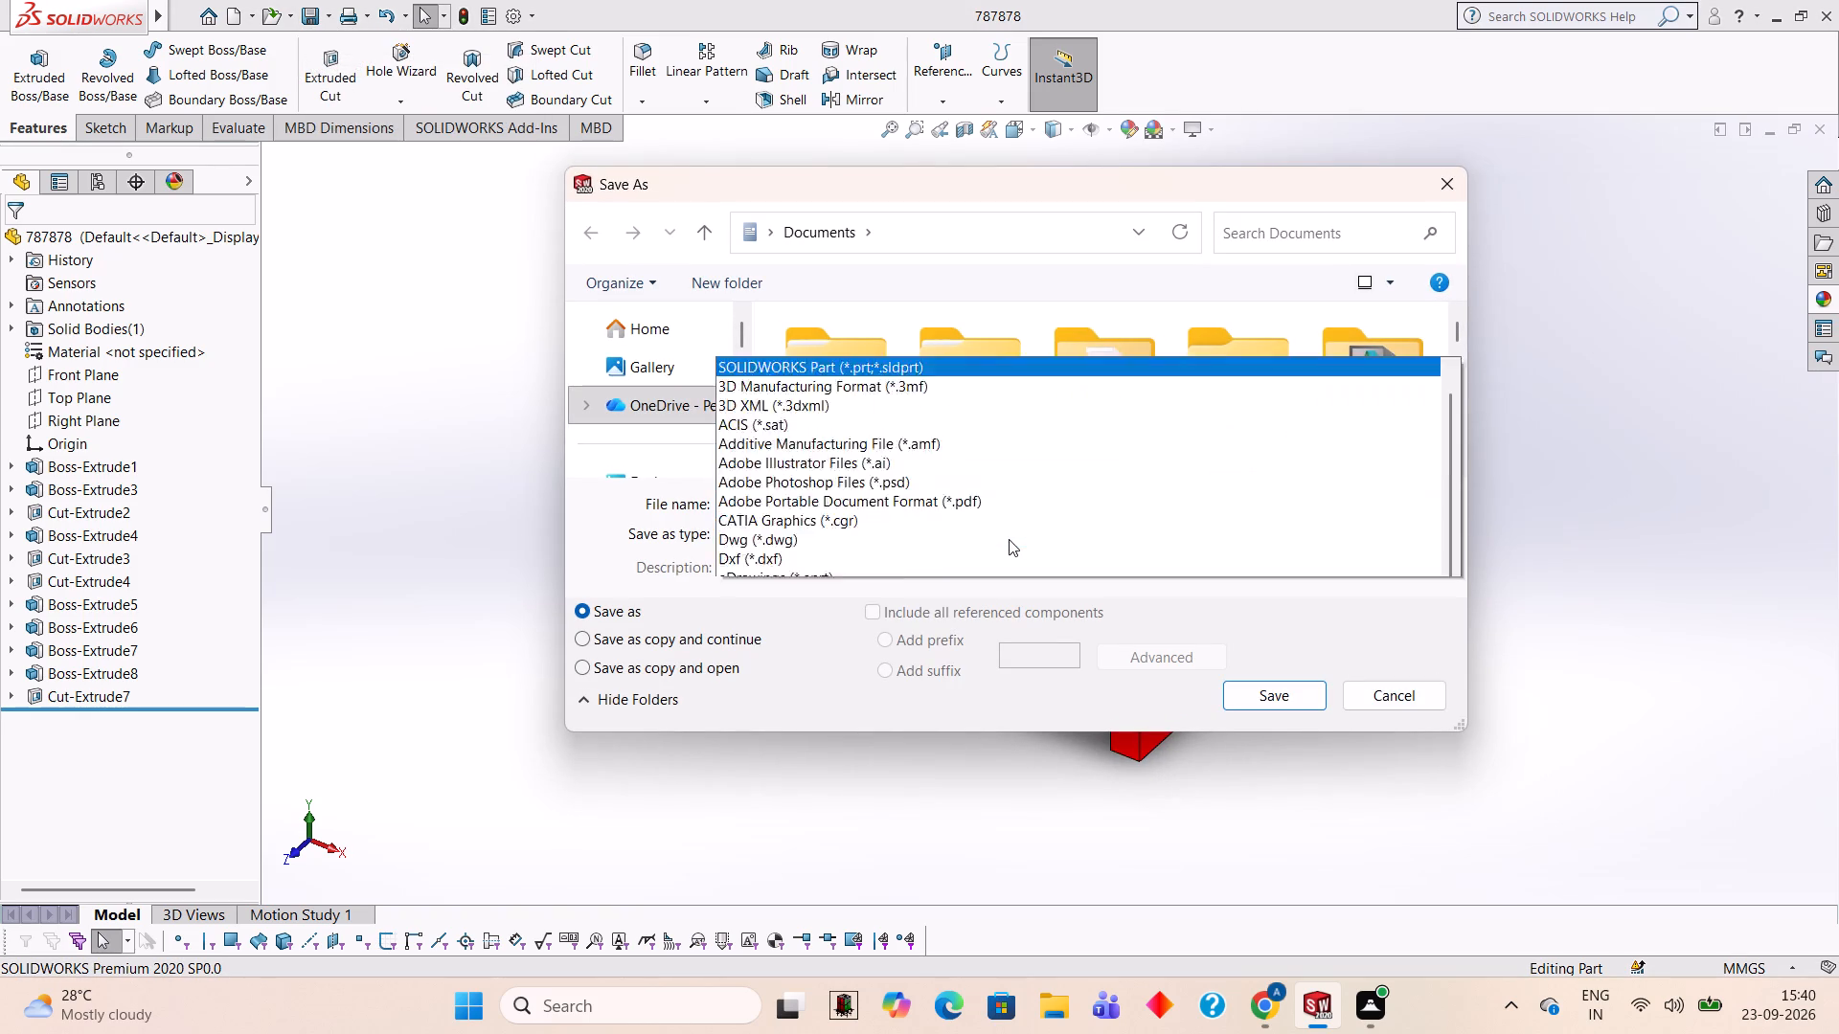
left_click(943, 150)
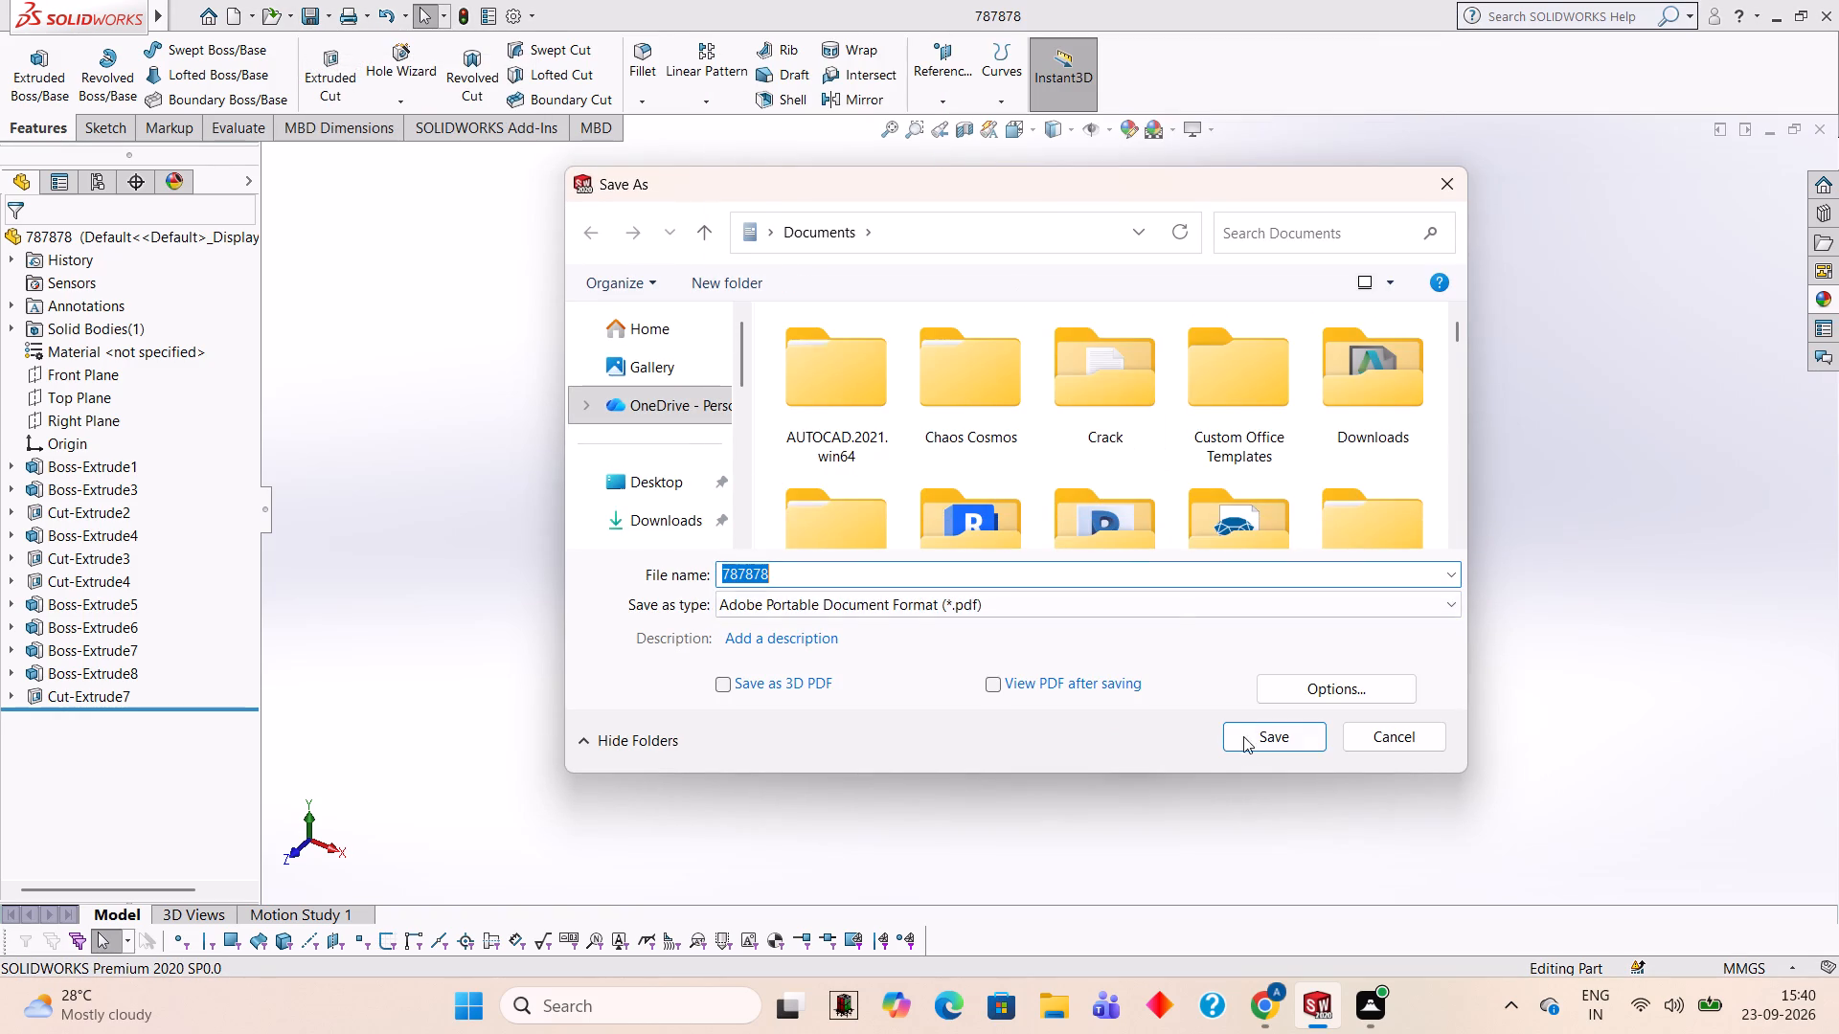
left_click(1244, 747)
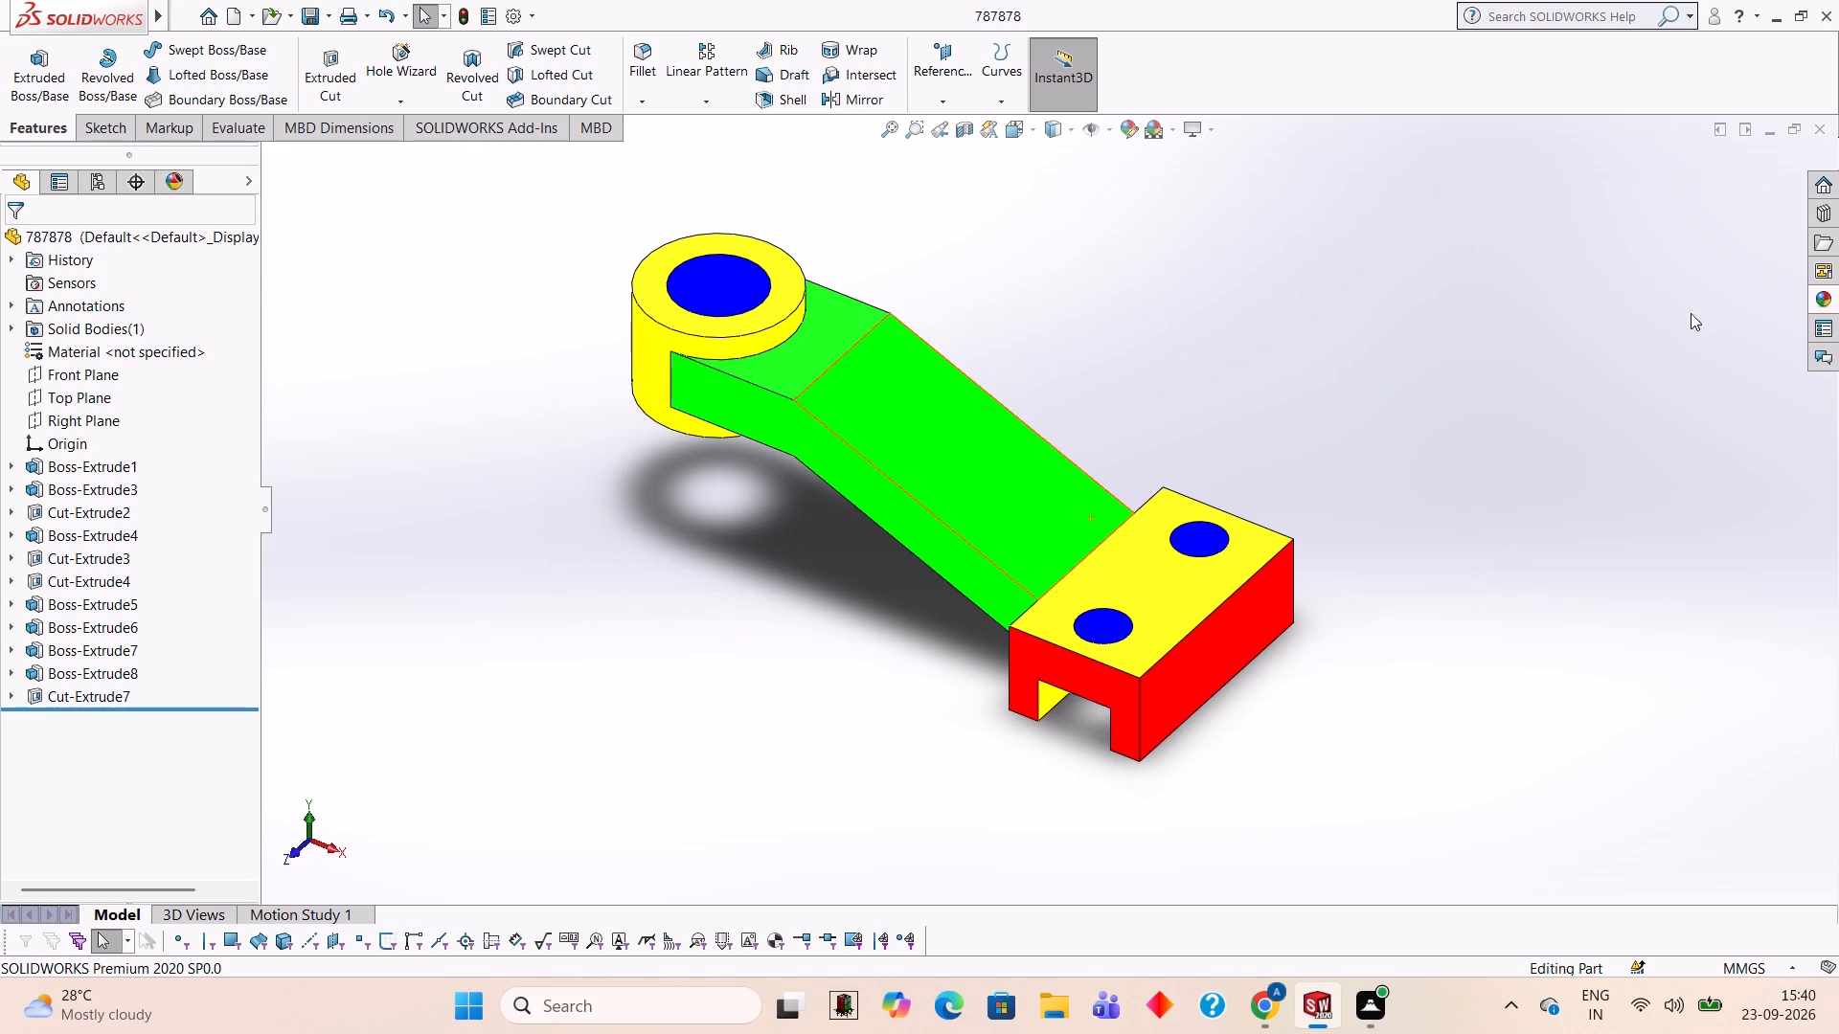